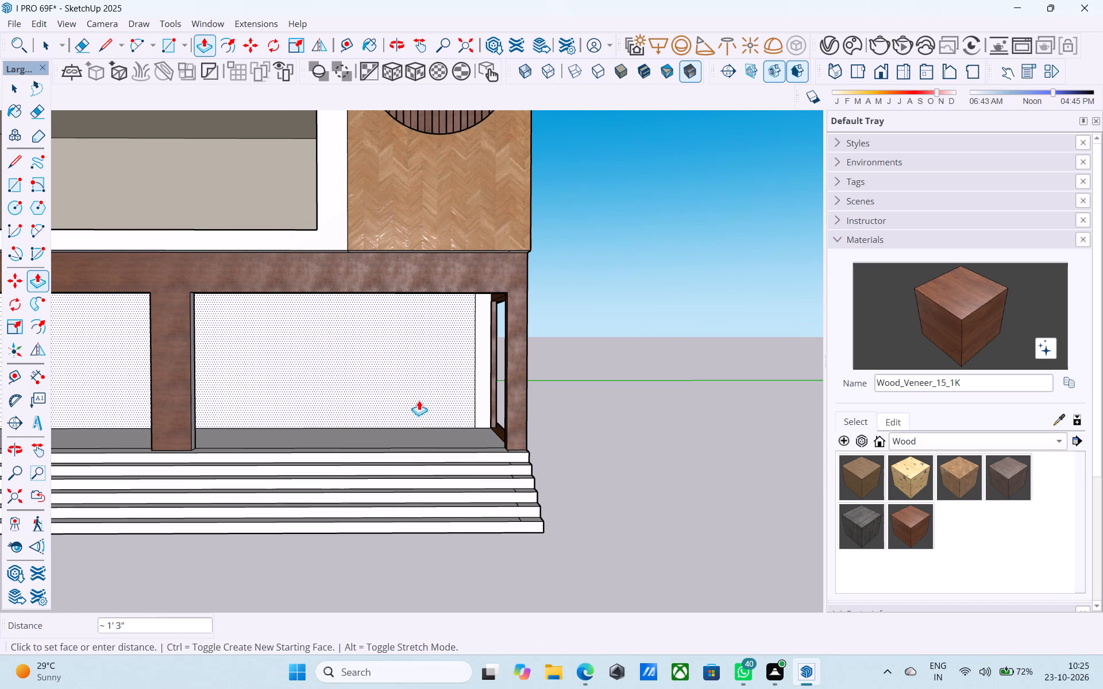
Push the central partition's inner face back 3" to cut the opening inside its border.
scroll(408, 367, up, 7)
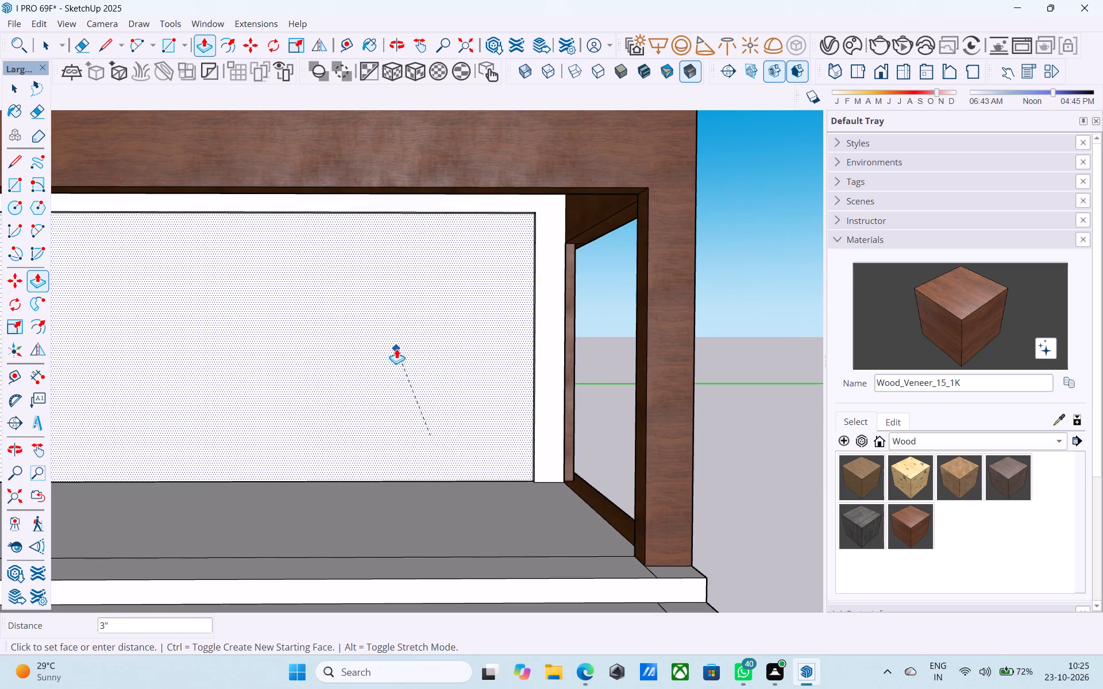
click(396, 349)
Draw a rectangle of 32' 6" by 9' across the rear edge of the central partition's opening.
scroll(403, 343, down, 9)
middle_drag(425, 353, 215, 309)
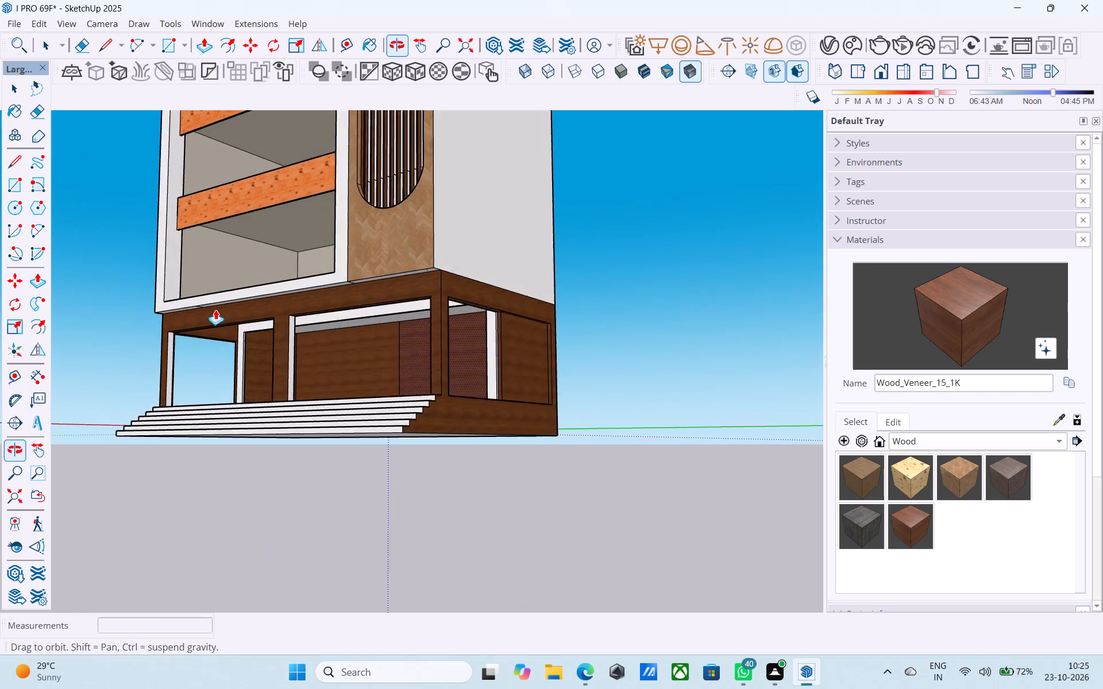
scroll(226, 332, up, 5)
scroll(287, 350, up, 12)
key(r)
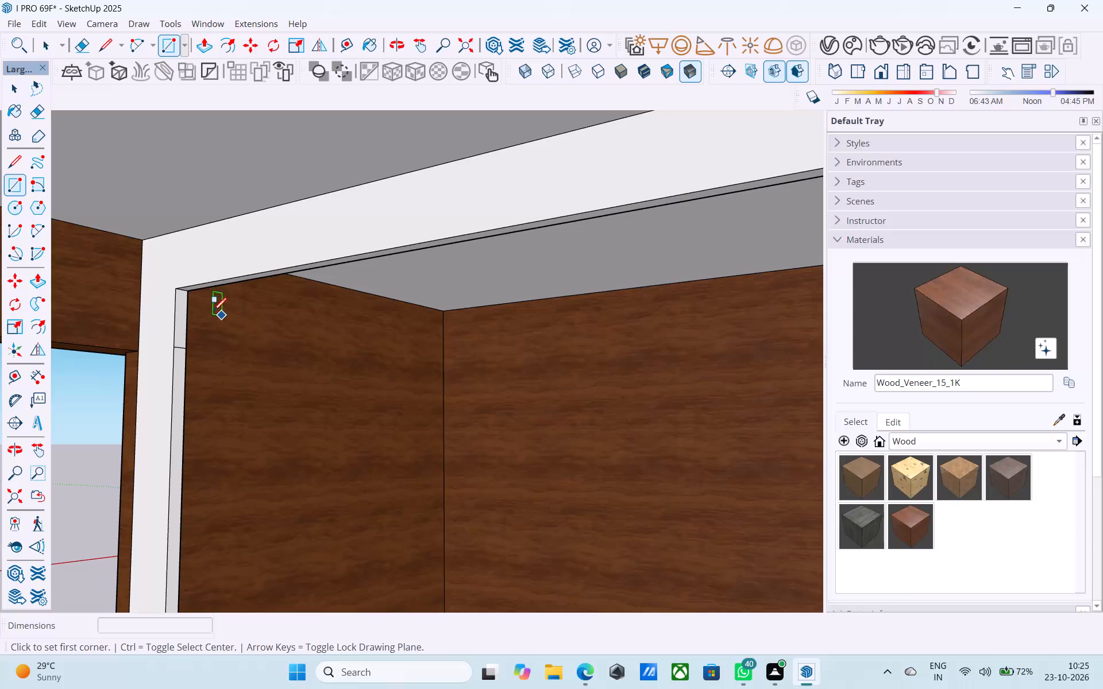
click(190, 293)
scroll(190, 289, down, 15)
middle_drag(250, 370, 534, 466)
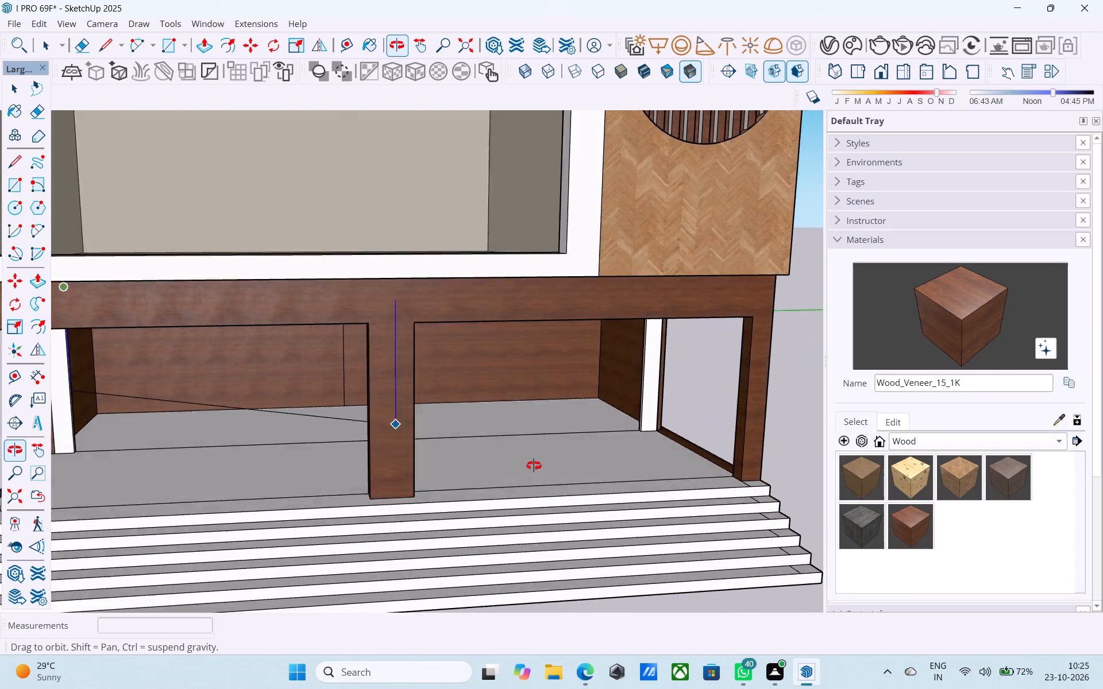
middle_drag(534, 466, 549, 463)
scroll(574, 448, up, 11)
click(677, 392)
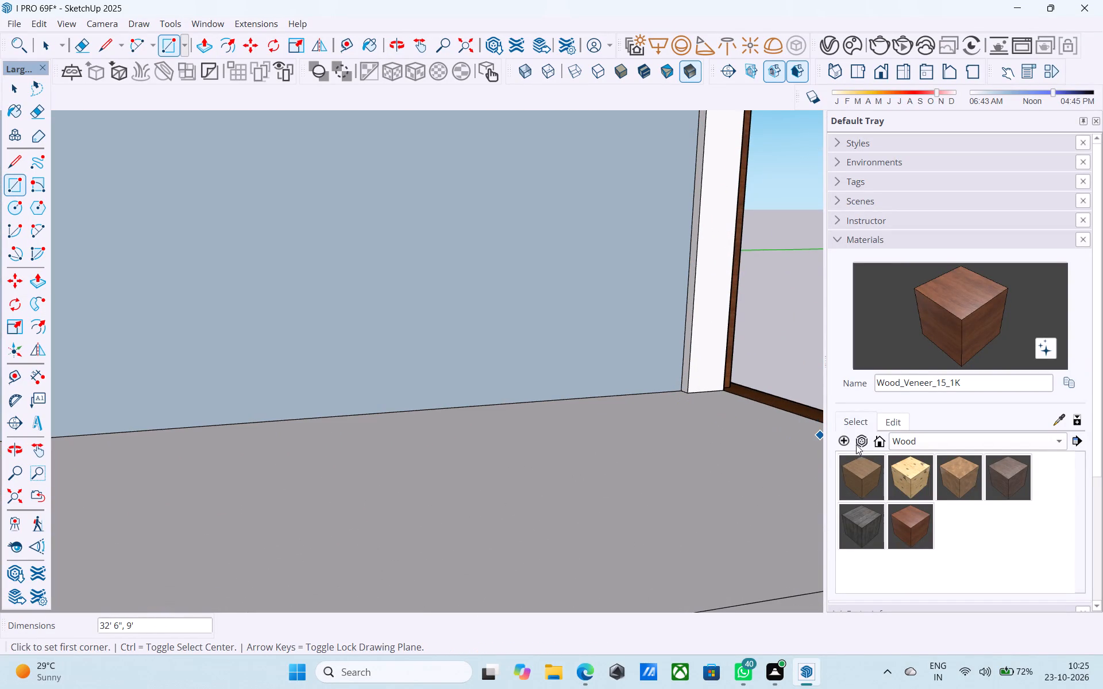
Paint the new rectangle in the partition's opening with Glass_Safety_01 from the Glass materials.
click(915, 447)
drag(909, 324, 909, 318)
click(964, 469)
click(583, 313)
Draw a second rectangle across the front edge of the central partition's opening, from upper corner to opposite lower corner.
scroll(584, 313, down, 5)
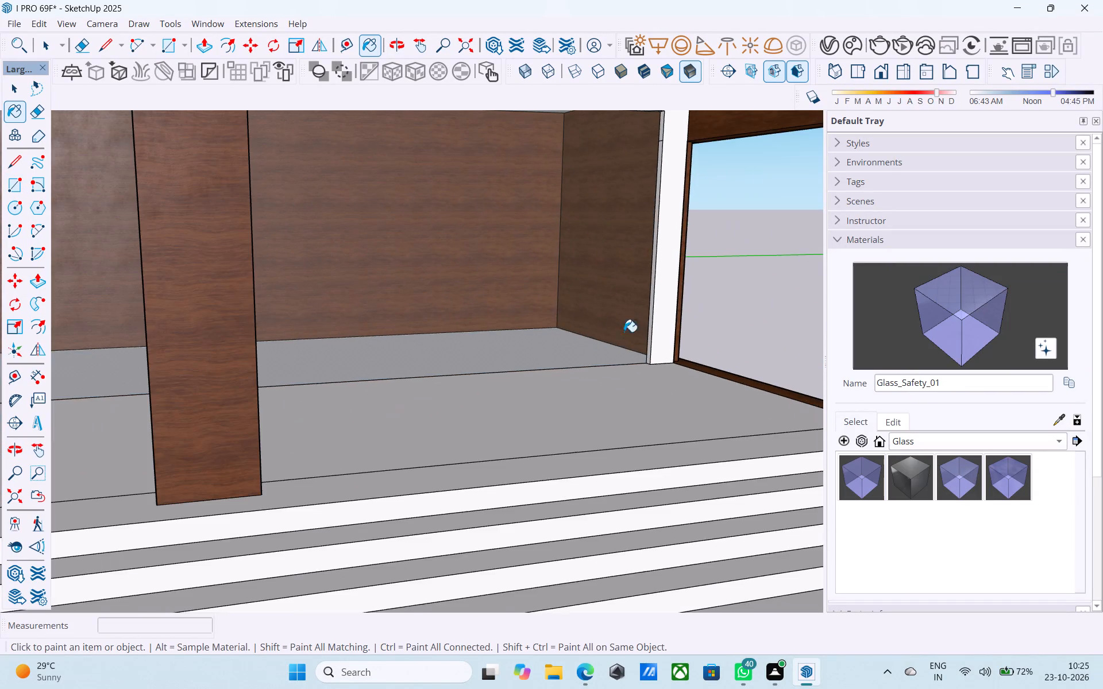
scroll(715, 330, down, 5)
middle_drag(715, 337, 299, 285)
scroll(296, 284, up, 6)
scroll(334, 294, down, 5)
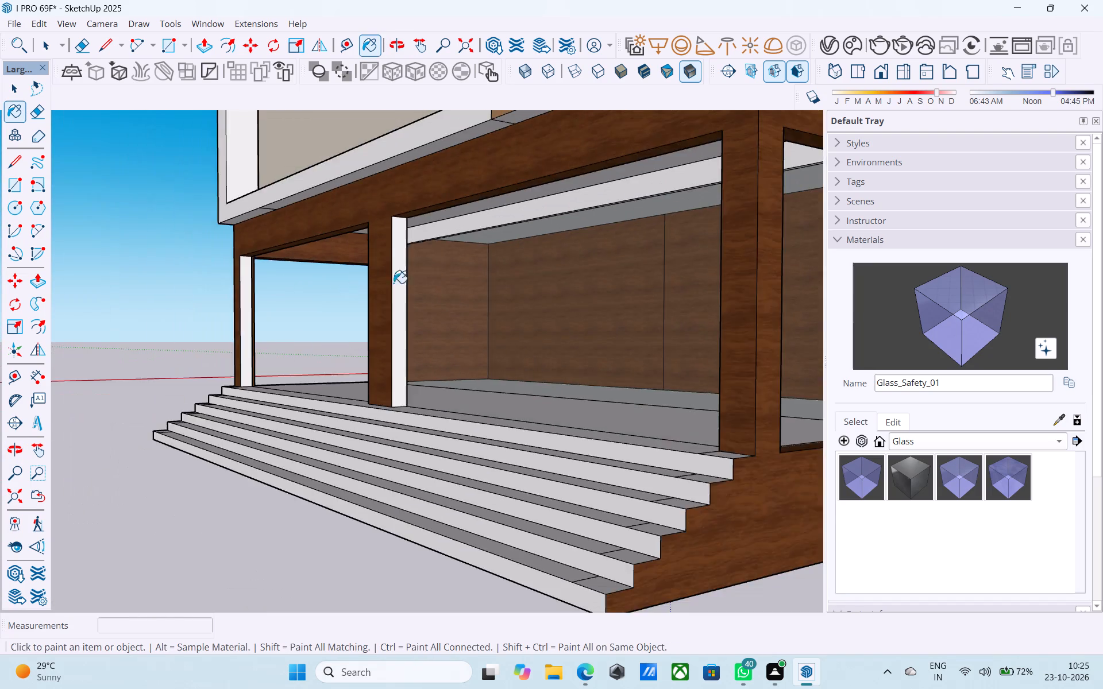
scroll(394, 283, down, 2)
middle_drag(436, 269, 411, 270)
scroll(446, 258, down, 1)
scroll(450, 256, up, 9)
key(r)
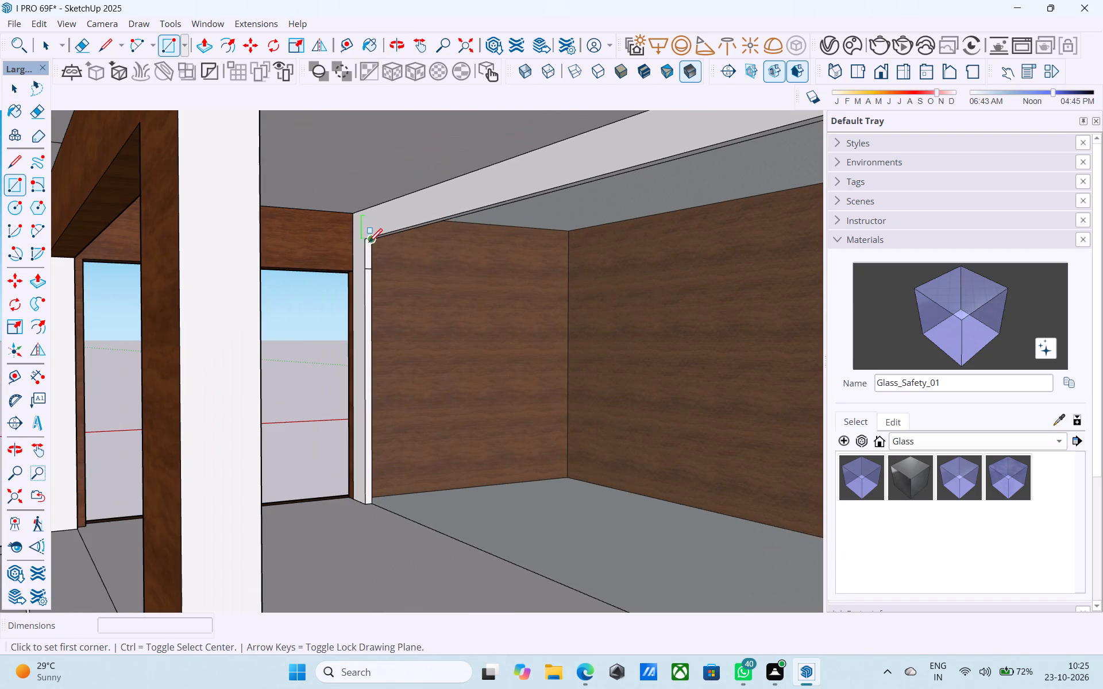
click(367, 241)
scroll(364, 240, down, 9)
middle_drag(371, 270, 791, 350)
scroll(691, 328, up, 8)
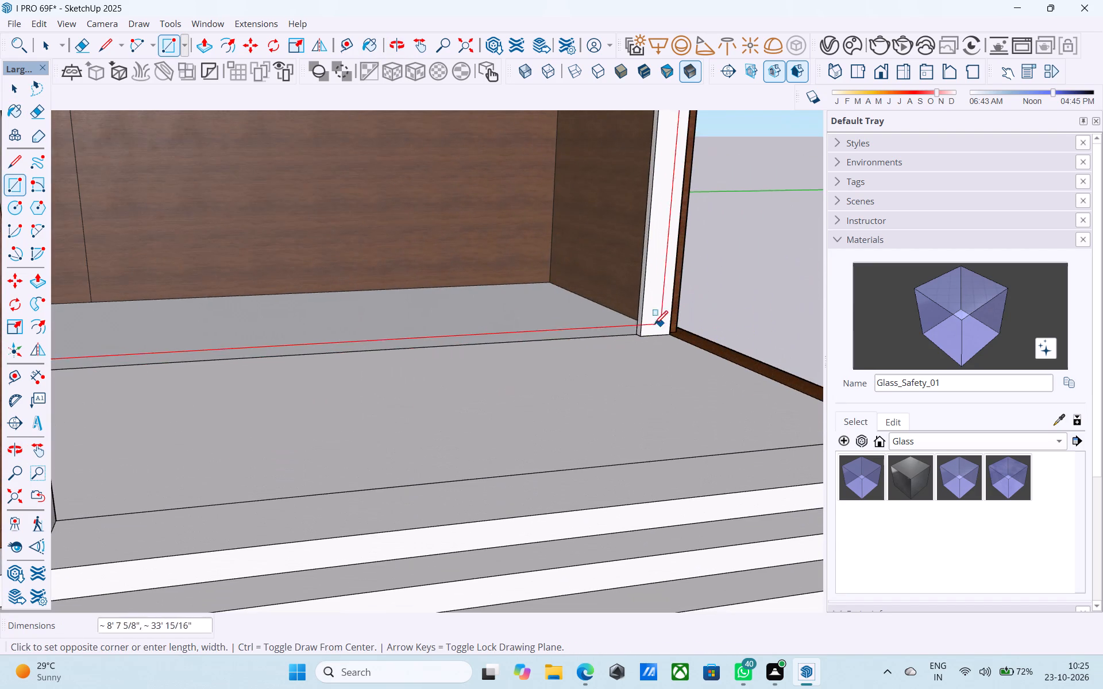
click(643, 332)
Paint the second rectangle in the partition's opening with Glass_Safety_01.
click(949, 307)
click(581, 270)
Paint all five bays of the shelf unit, between the orange plywood strips, with Glass_Safety_01.
scroll(580, 270, down, 2)
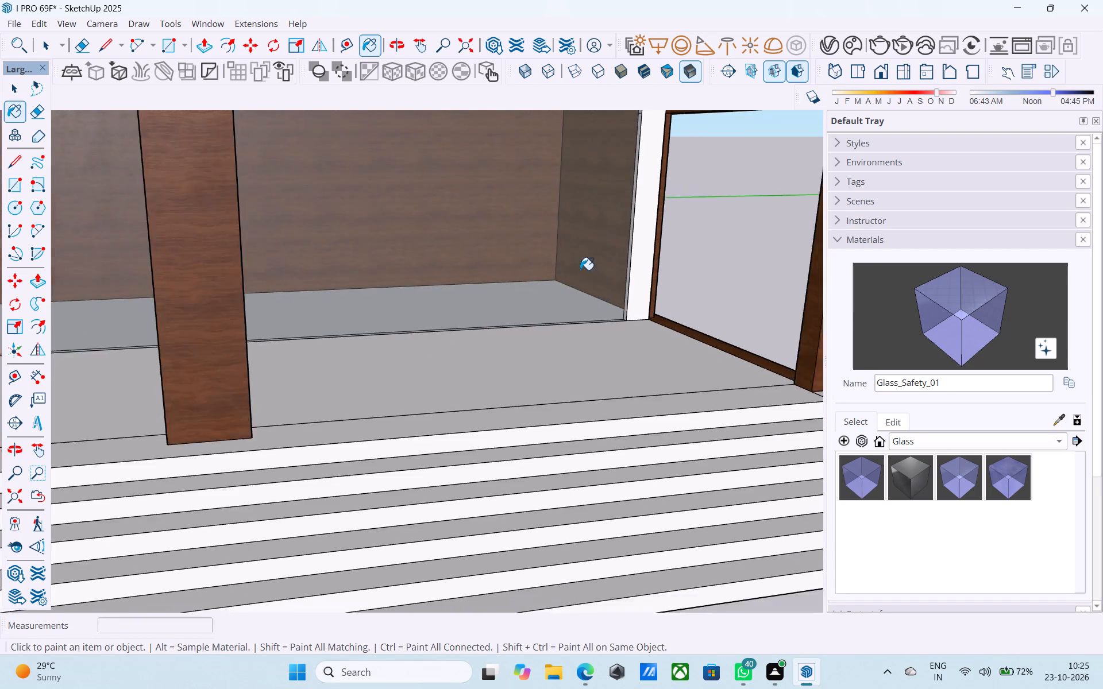
scroll(580, 270, down, 7)
middle_drag(543, 323, 519, 311)
scroll(499, 305, down, 9)
middle_drag(470, 327, 396, 311)
scroll(394, 238, down, 1)
scroll(395, 340, down, 3)
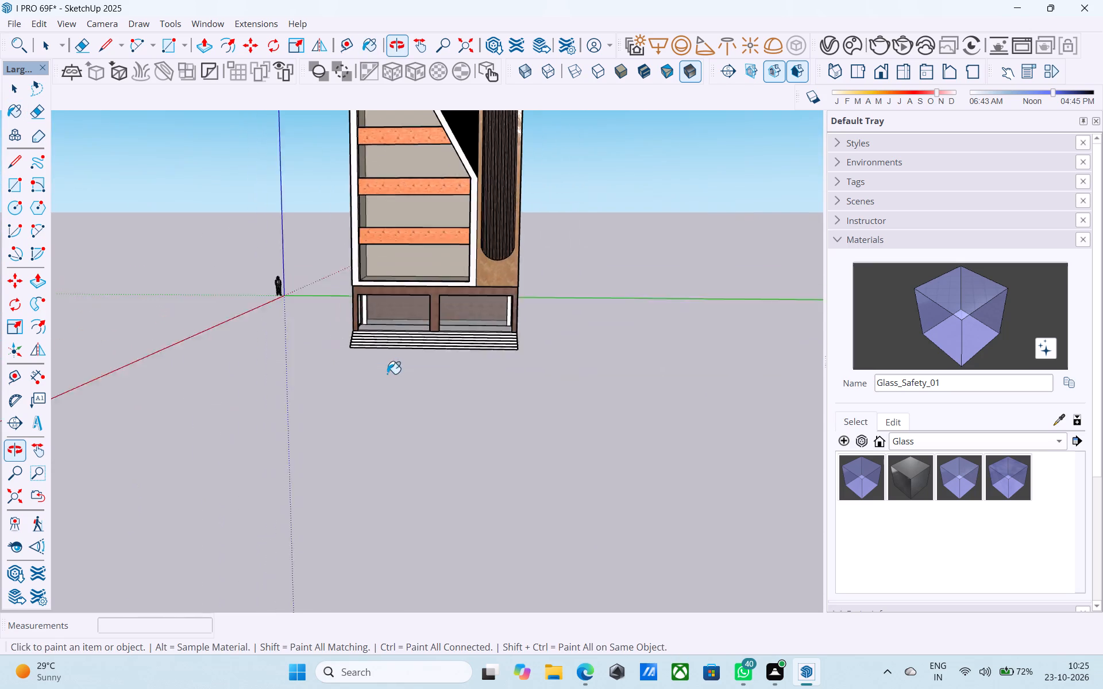
scroll(387, 374, down, 6)
shift+middle_drag(396, 288, 346, 362)
middle_drag(396, 346, 391, 373)
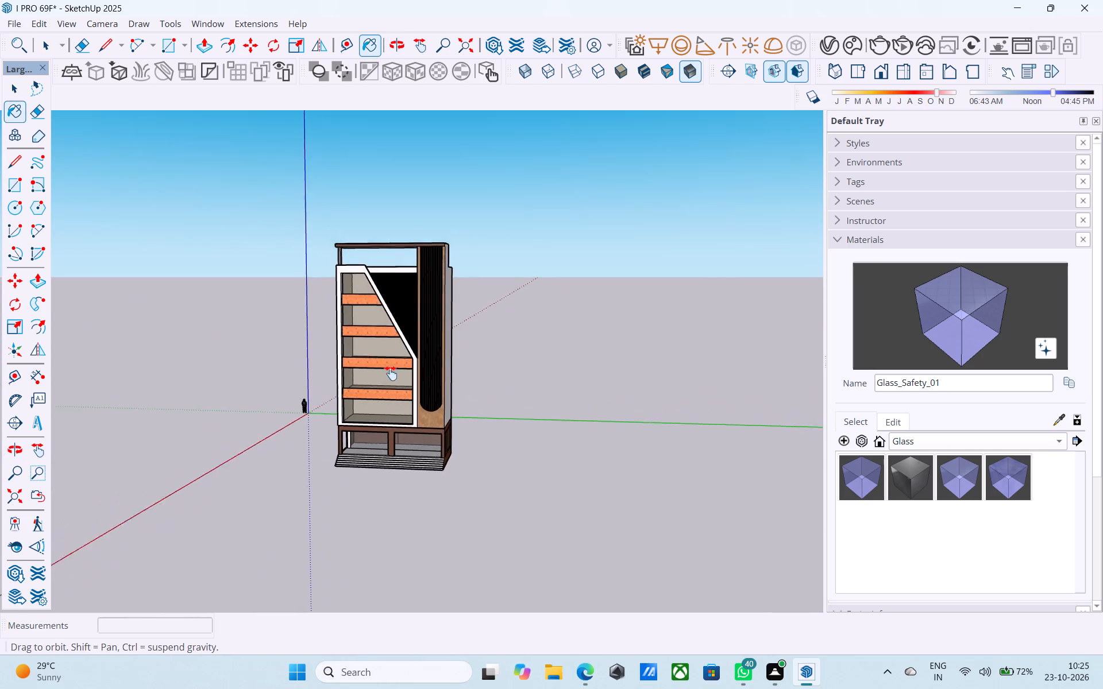
middle_drag(391, 373, 389, 415)
scroll(388, 413, up, 5)
click(370, 392)
click(330, 336)
click(321, 287)
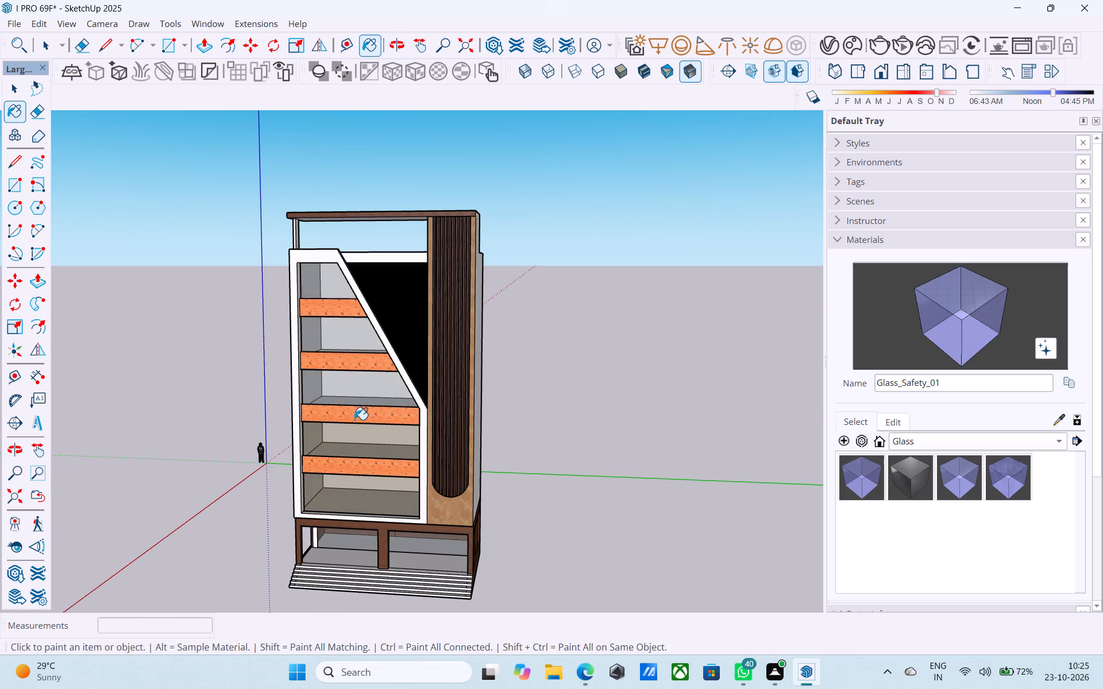
scroll(356, 427, up, 3)
click(356, 428)
click(349, 506)
Darken the colour of the Glass_Safety_01 material strongly, close to black.
scroll(262, 434, down, 6)
middle_drag(250, 426, 310, 385)
scroll(310, 385, up, 5)
middle_drag(288, 394, 493, 446)
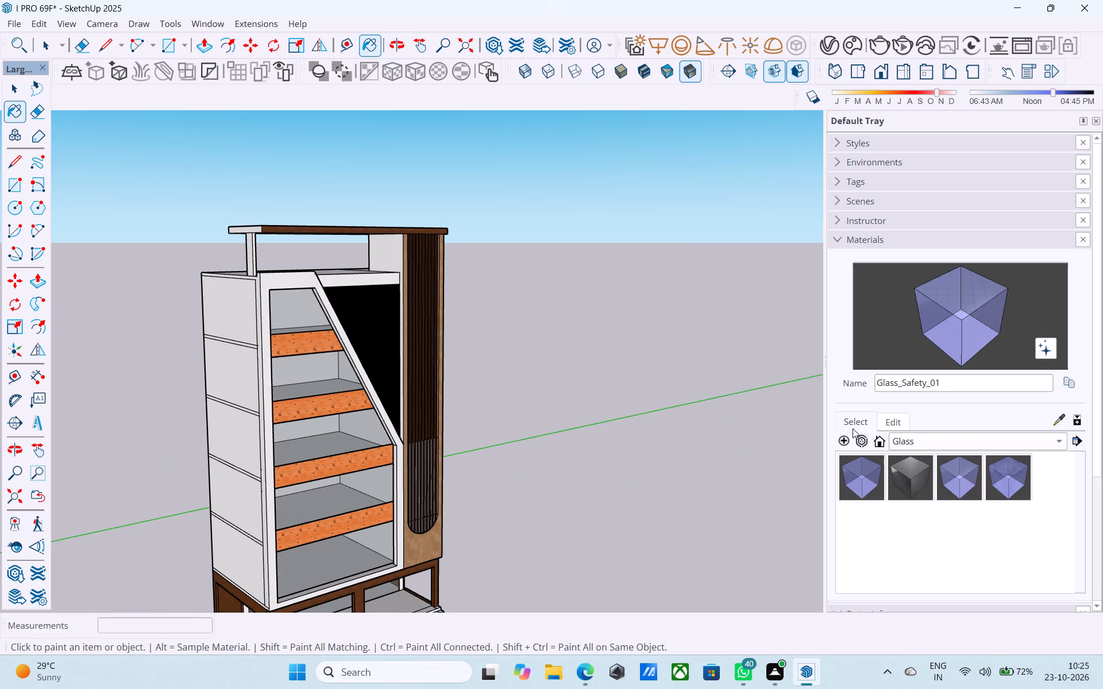
click(904, 426)
drag(914, 479, 916, 520)
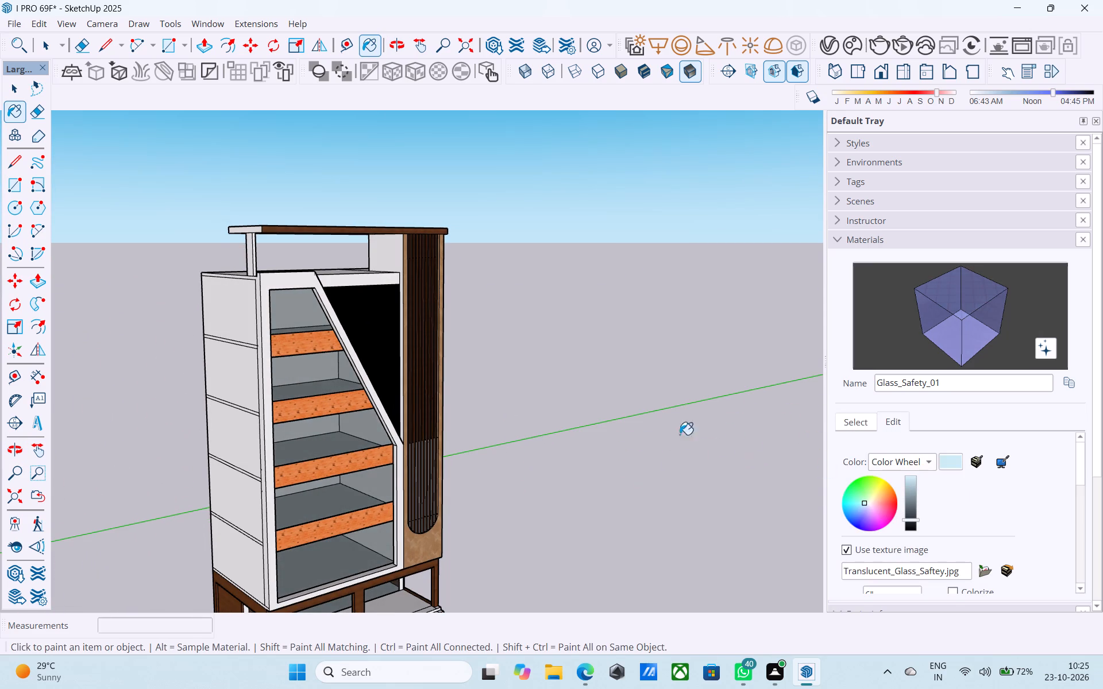
Repaint the glass pane in the base's central partition with a fresh Glass_Safety_01 from the Glass materials.
middle_drag(660, 431, 457, 389)
scroll(444, 381, down, 5)
middle_drag(441, 381, 376, 370)
scroll(378, 425, down, 5)
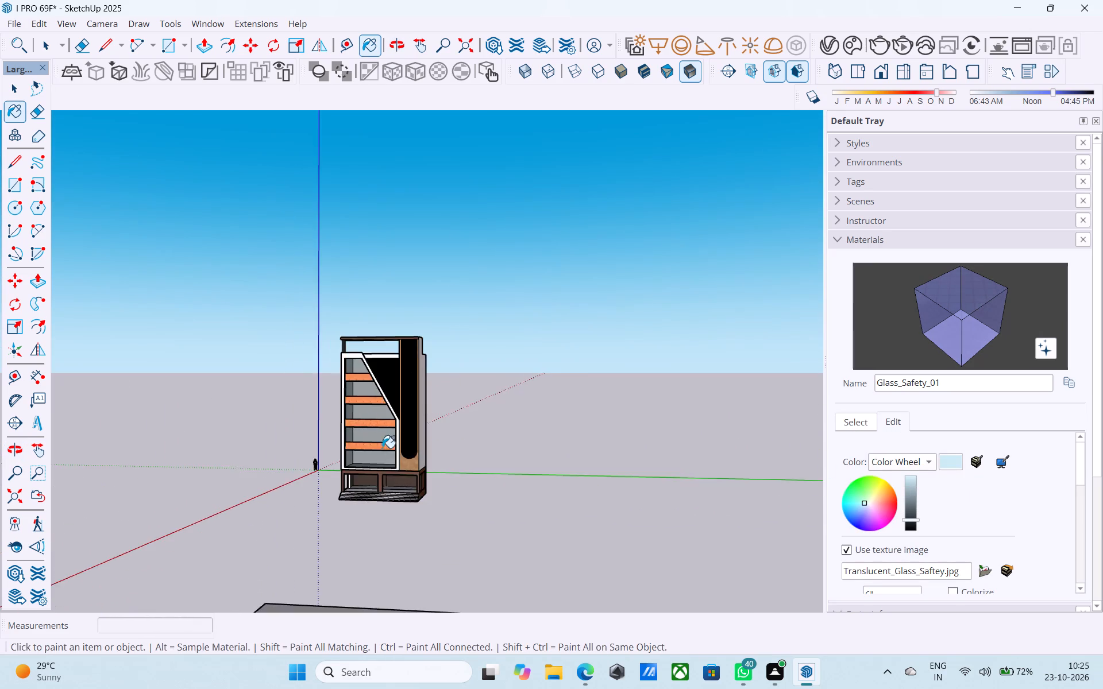
scroll(389, 481, up, 10)
key(space)
click(335, 484)
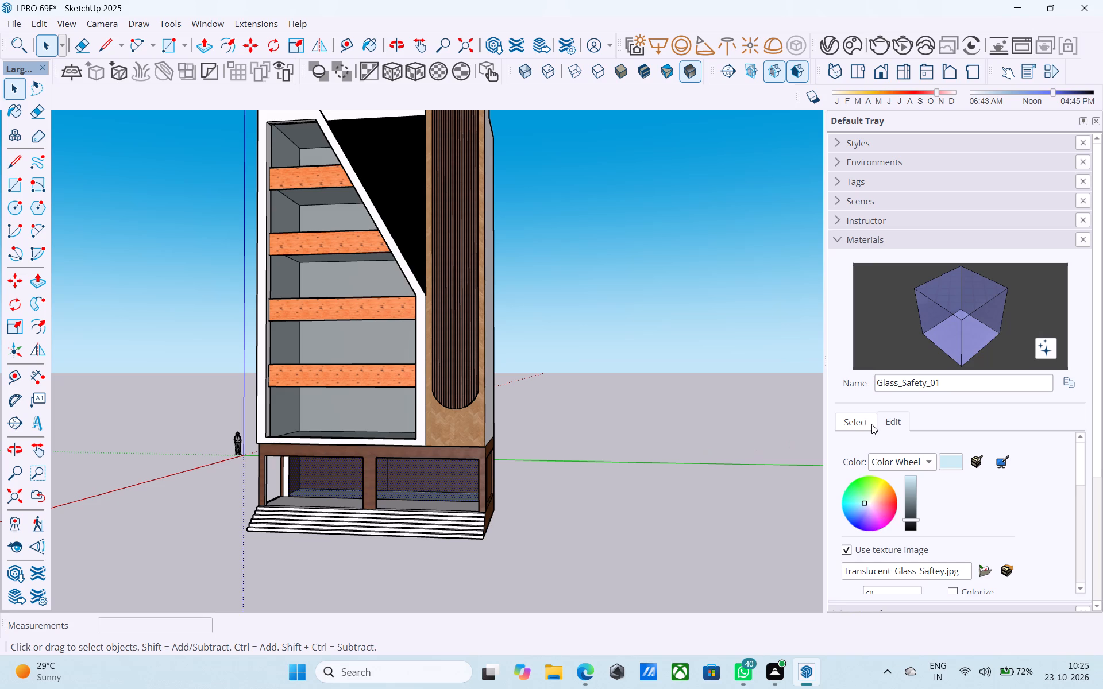
click(871, 424)
click(962, 473)
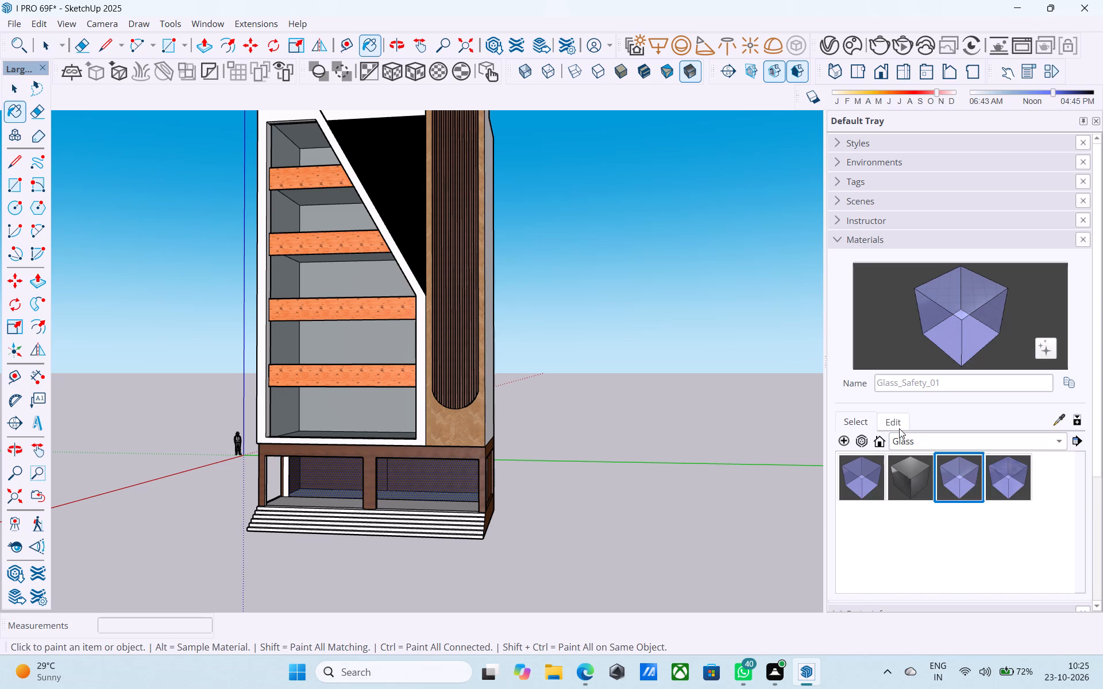
click(899, 428)
drag(939, 335, 950, 320)
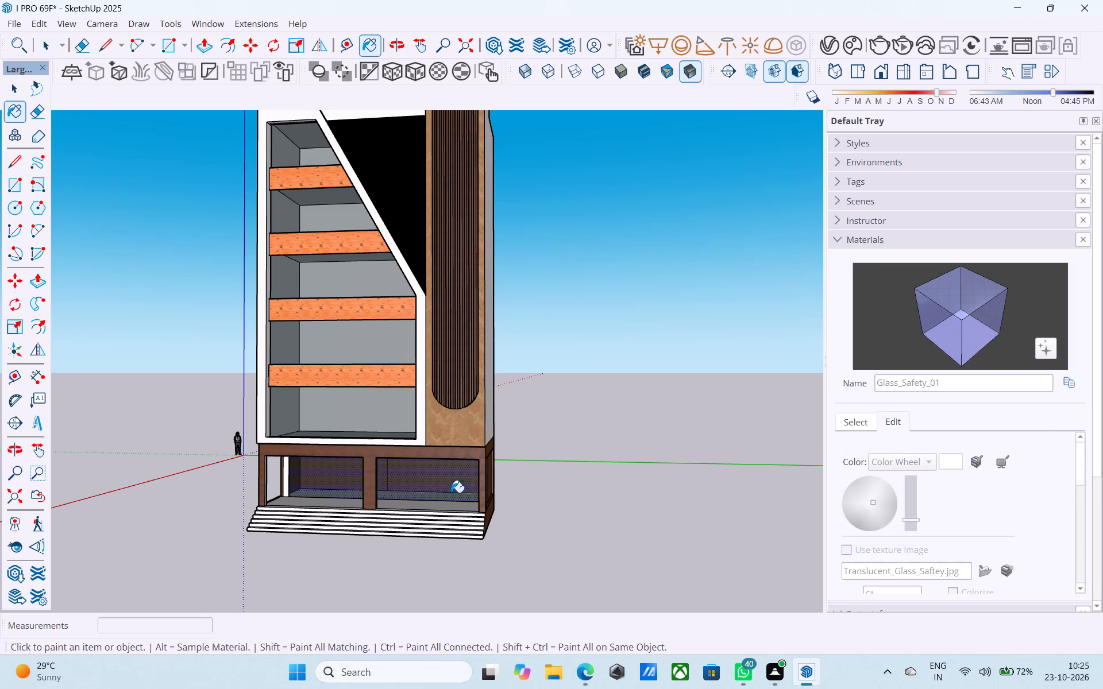
click(449, 487)
Darken the colour of the base pane's glass material to a medium-dark brightness.
drag(915, 480, 915, 479)
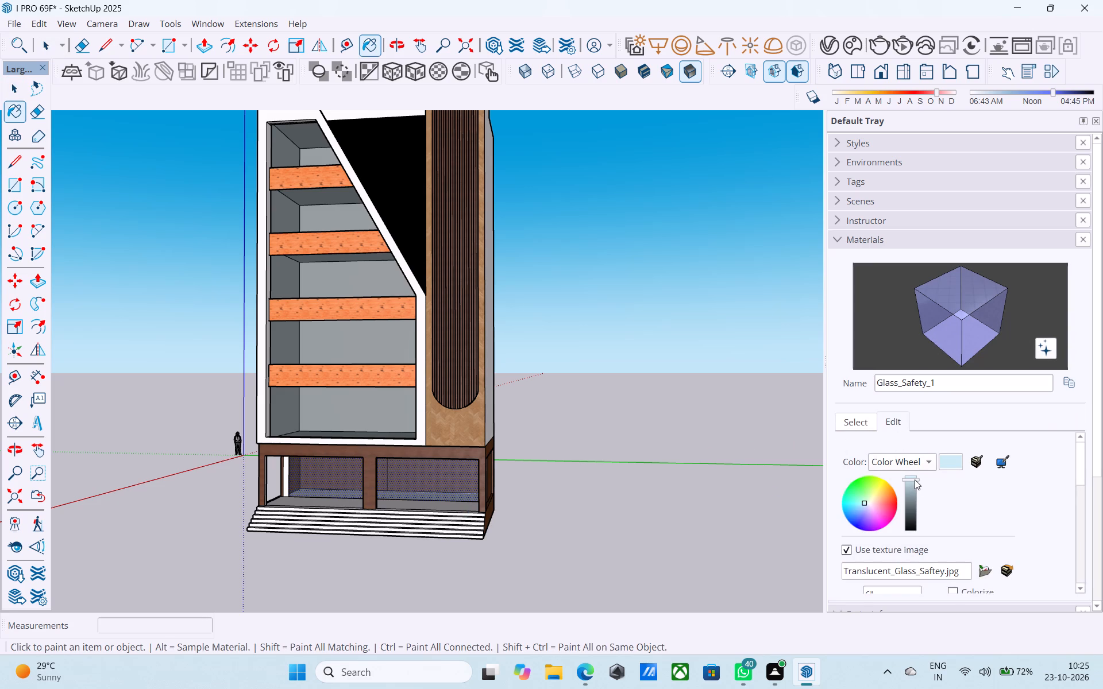
drag(915, 479, 916, 510)
key(space)
click(657, 448)
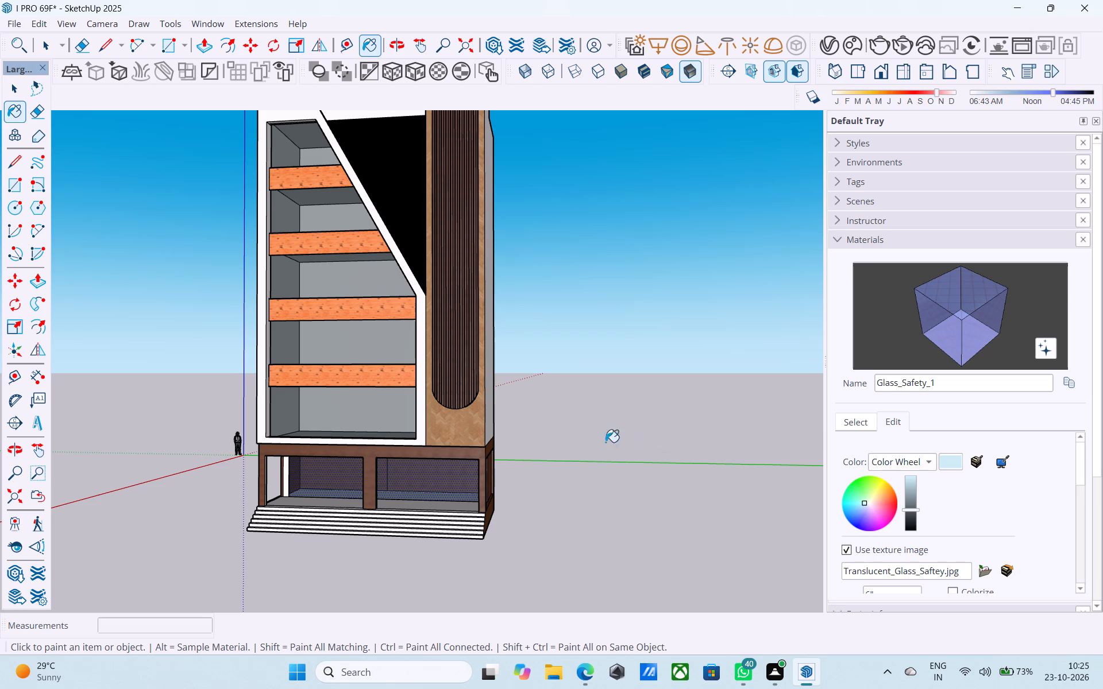
key(space)
click(579, 432)
Examine the whole shelf unit and its glass surfaces from the front and side.
scroll(571, 427, down, 5)
middle_drag(570, 426, 554, 475)
scroll(432, 332, down, 6)
middle_drag(480, 325, 543, 321)
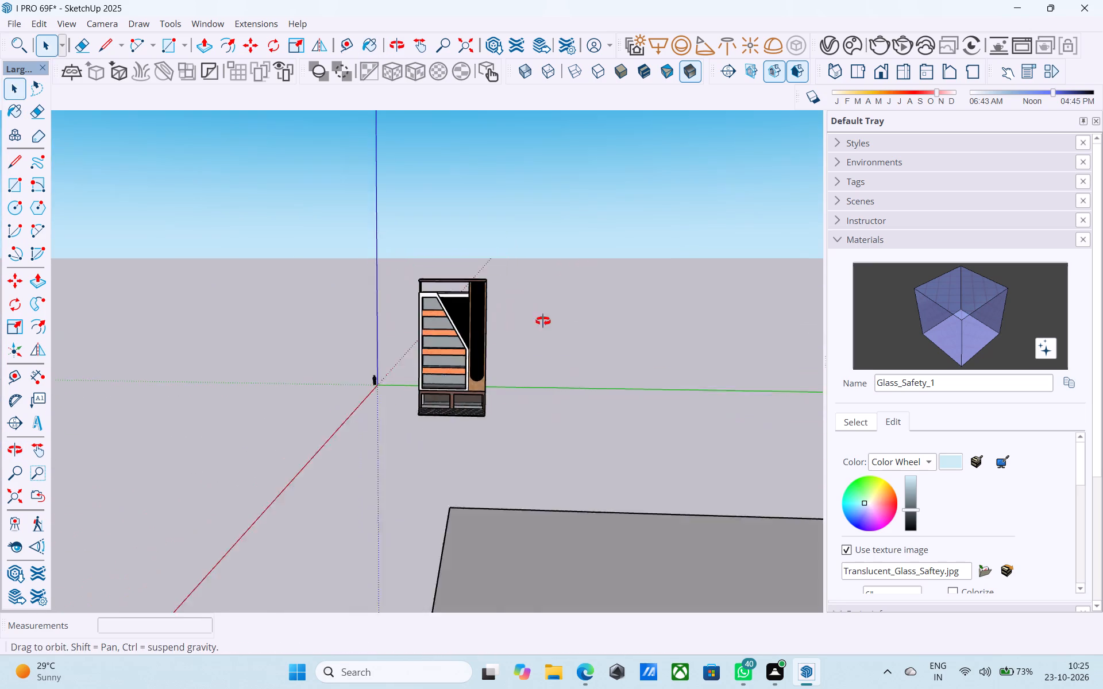
middle_drag(543, 321, 526, 317)
scroll(547, 323, up, 13)
scroll(424, 282, down, 3)
middle_drag(421, 285, 450, 280)
scroll(453, 282, down, 4)
middle_drag(422, 329, 468, 342)
scroll(422, 329, down, 1)
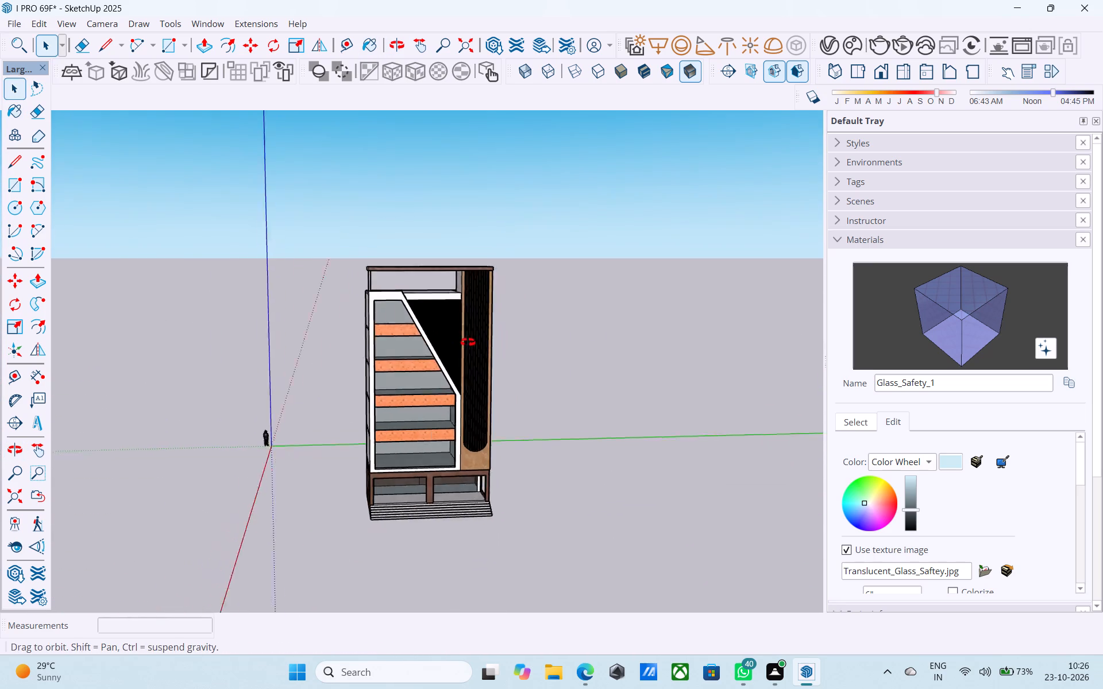
middle_drag(468, 342, 507, 353)
Paint the front face of the slanted shelf frame with E01_Mint_Frost from the Solid Colors materials.
click(847, 421)
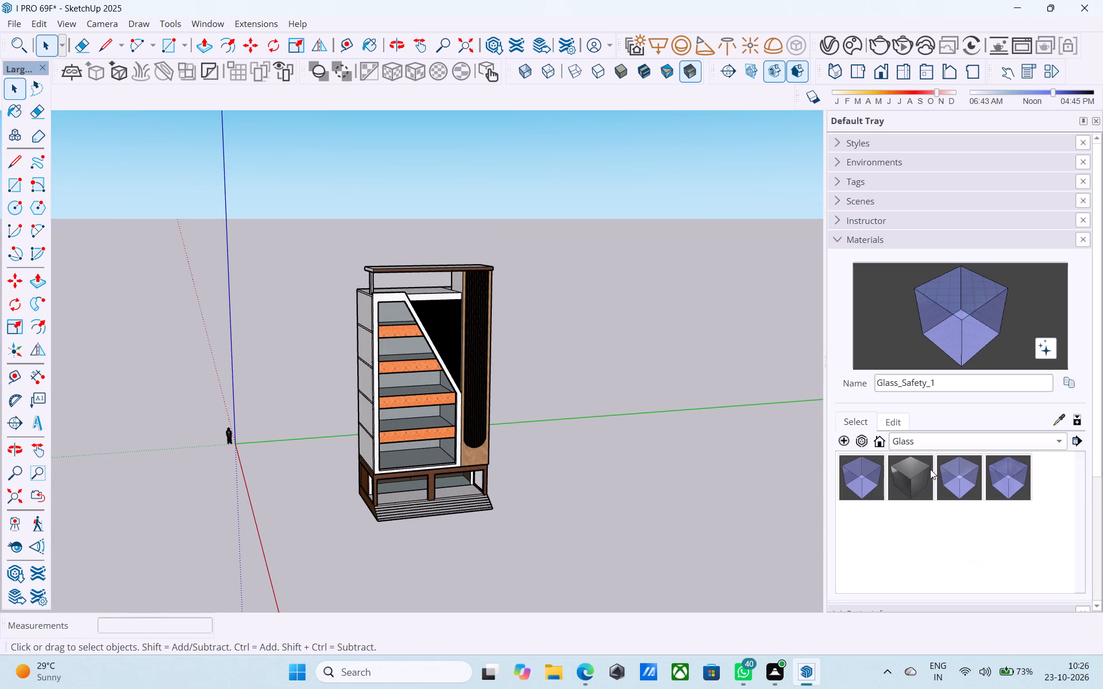
click(916, 440)
click(944, 519)
scroll(948, 438, down, 6)
scroll(958, 482, up, 8)
scroll(958, 483, down, 4)
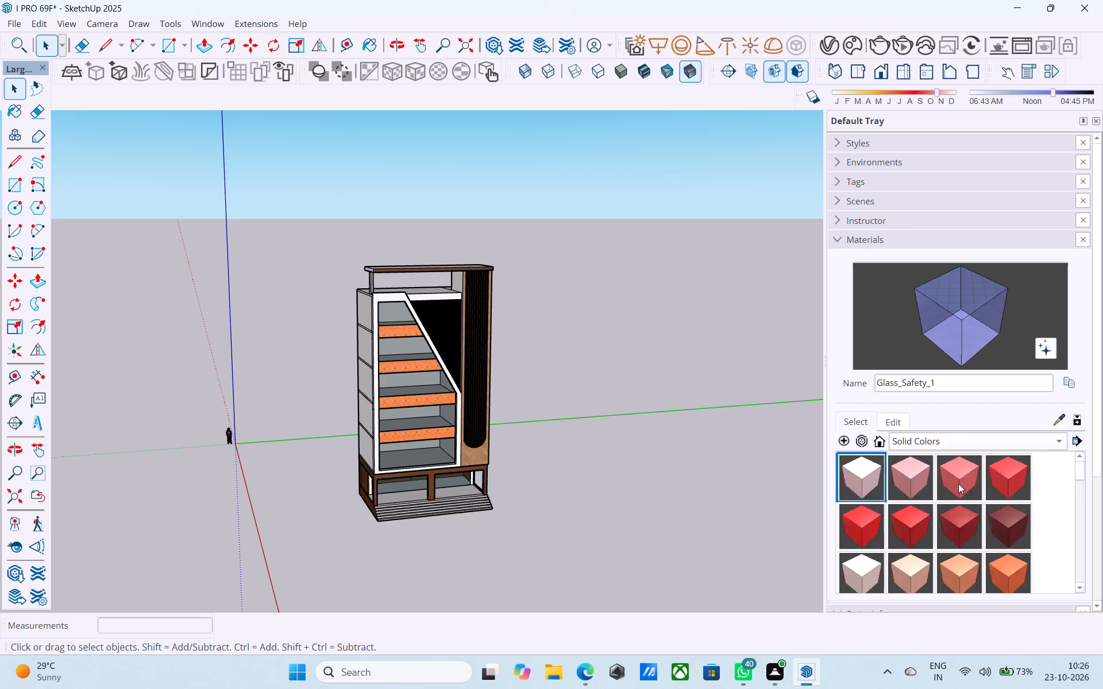
scroll(958, 483, down, 9)
scroll(948, 487, up, 5)
scroll(938, 492, down, 2)
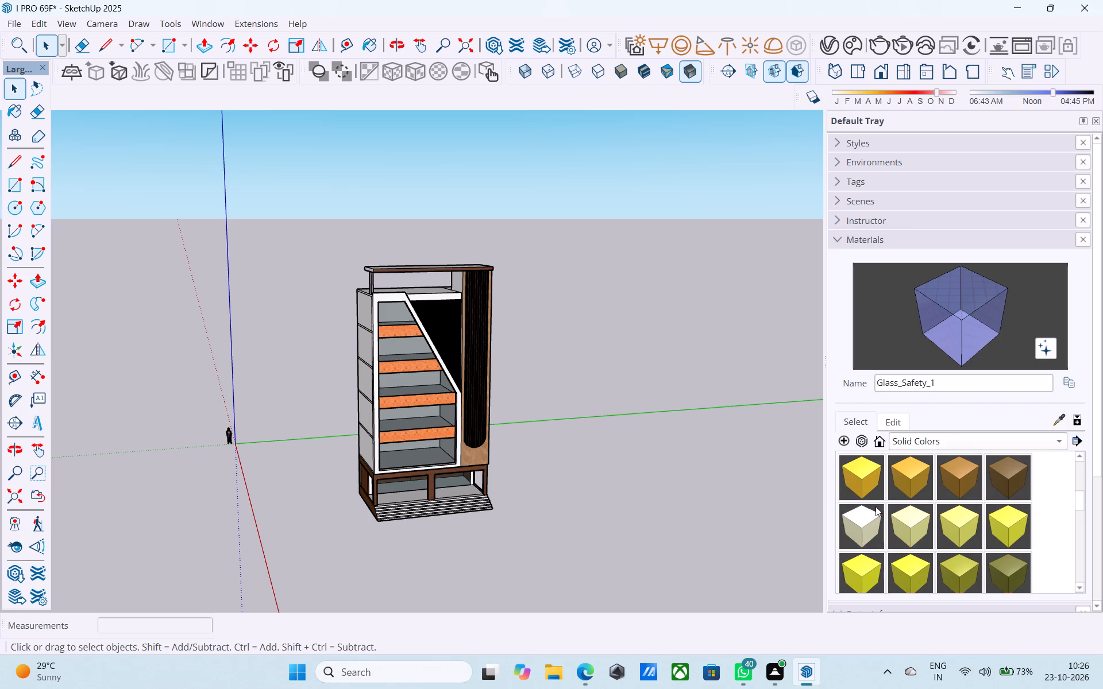
click(865, 526)
scroll(374, 274, up, 11)
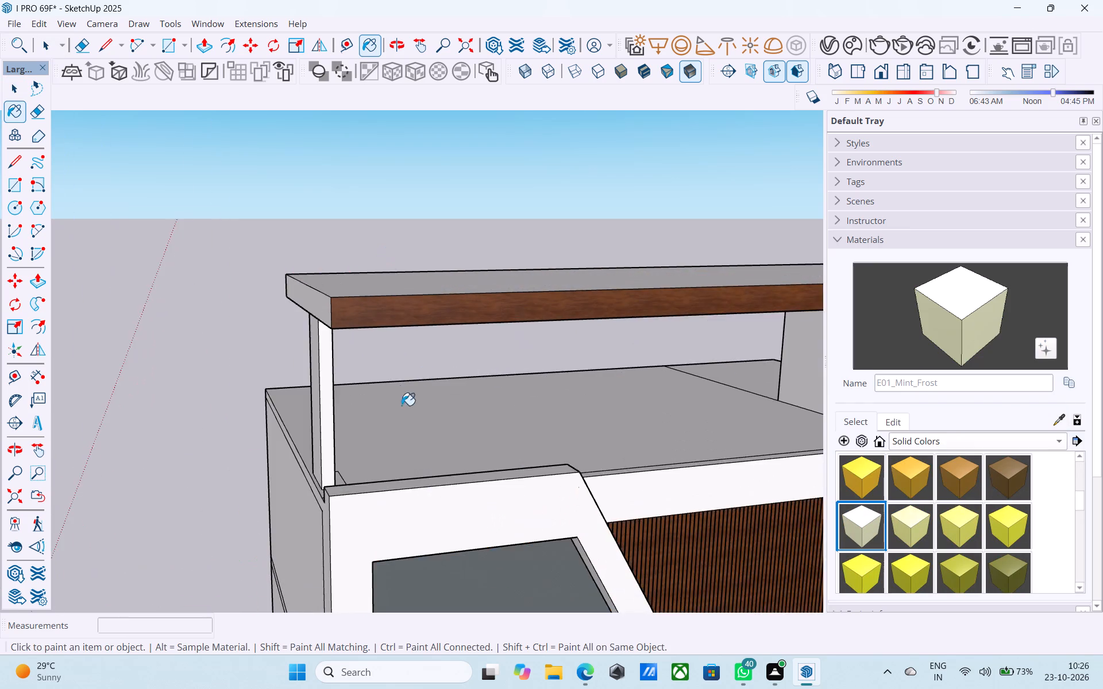
scroll(379, 381, down, 8)
scroll(379, 403, up, 6)
click(379, 404)
Paint the shelf frame's outer side, top and sloping edges with E01_Mint_Frost.
scroll(342, 359, down, 12)
middle_drag(333, 347, 504, 392)
scroll(408, 381, up, 2)
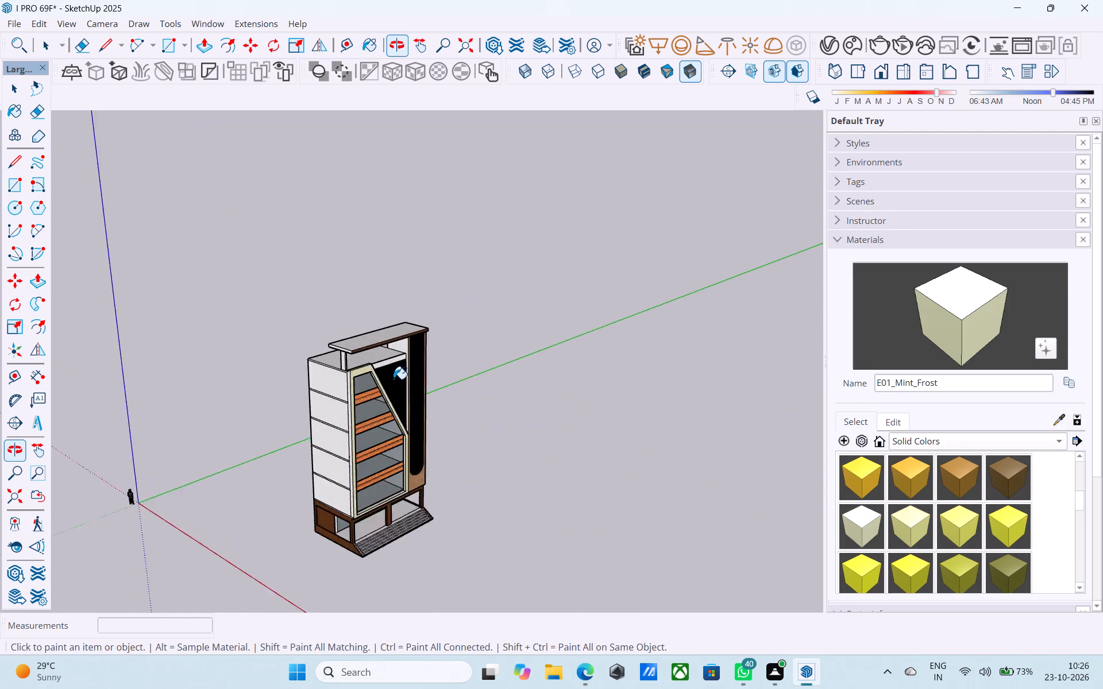
scroll(394, 379, up, 12)
click(295, 369)
middle_drag(301, 394, 292, 519)
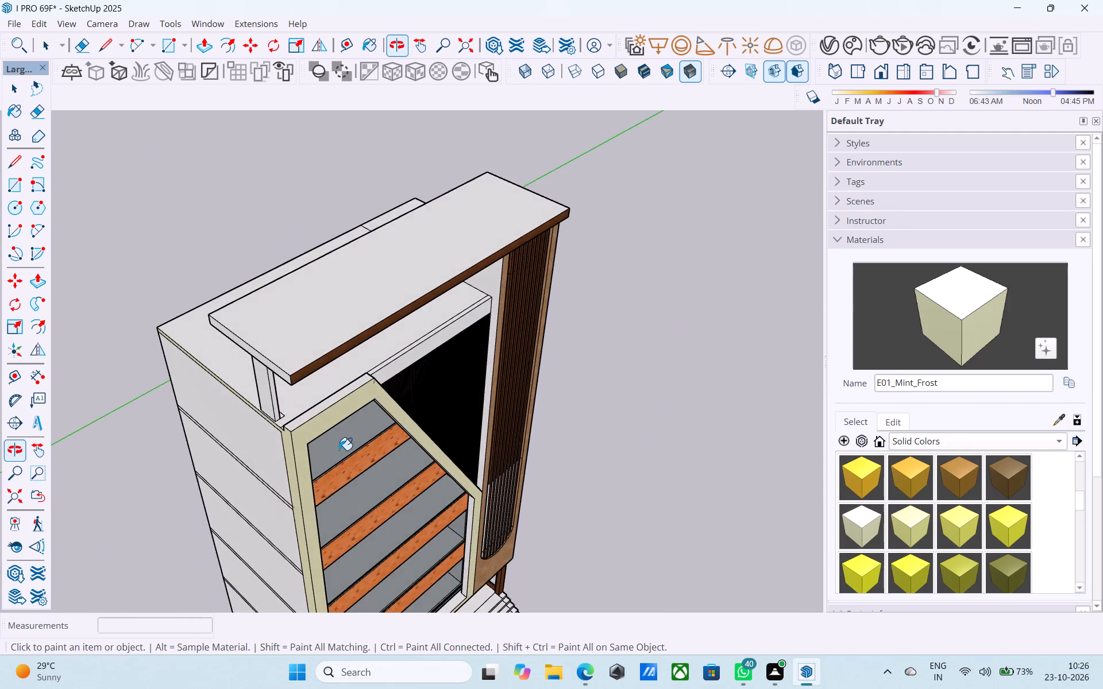
scroll(340, 442, up, 4)
click(306, 387)
middle_drag(473, 359, 198, 364)
scroll(246, 363, up, 4)
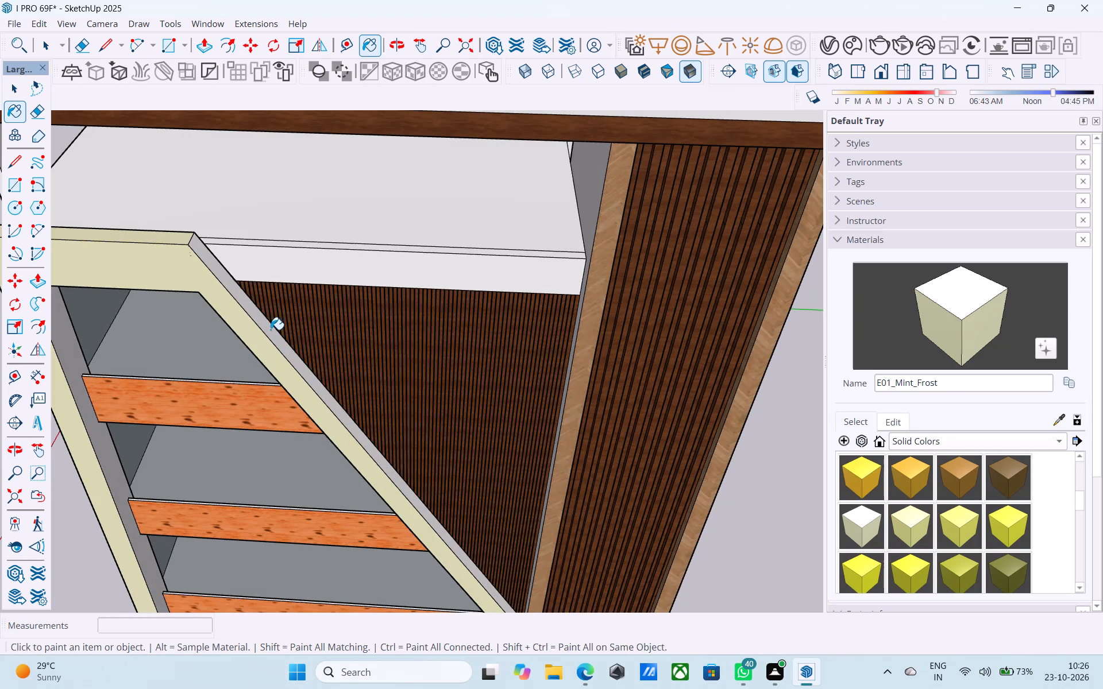
click(271, 330)
middle_drag(263, 413, 641, 237)
scroll(487, 304, up, 3)
click(450, 307)
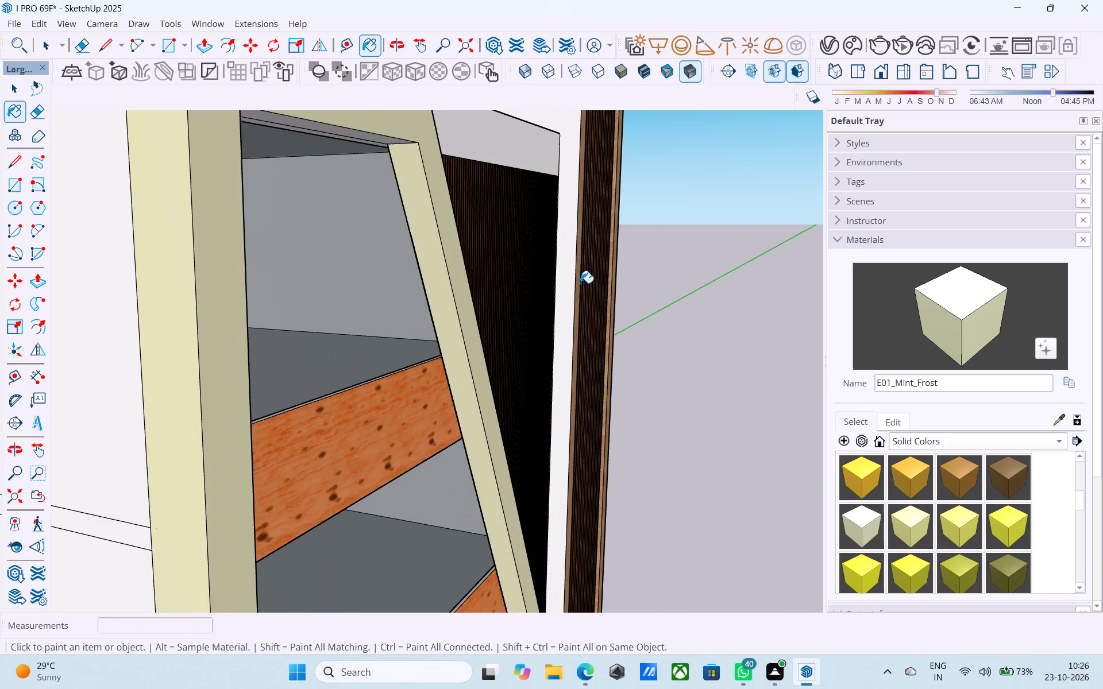
Paint the side face of the tall slatted column facing the shelves with E01_Mint_Frost.
click(570, 261)
Paint the inner side and bottom reveals of the shelf frame around the bays with E01_Mint_Frost.
scroll(568, 258, down, 11)
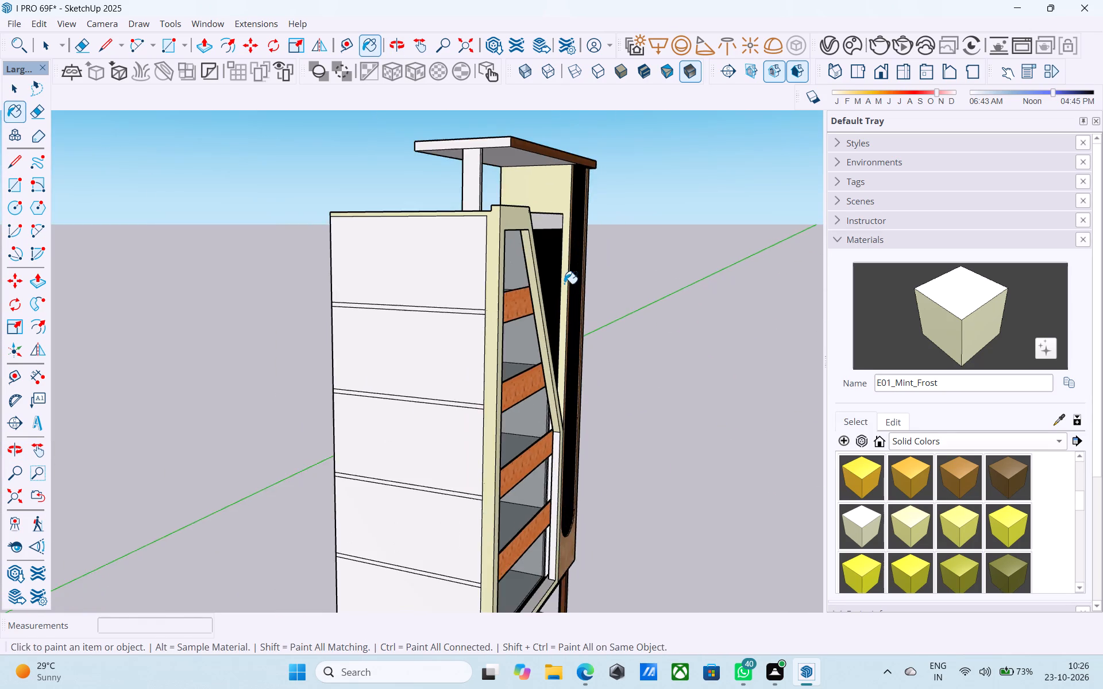
middle_drag(564, 284, 275, 306)
scroll(352, 306, down, 3)
scroll(358, 295, up, 1)
scroll(361, 291, down, 3)
middle_drag(392, 285, 280, 254)
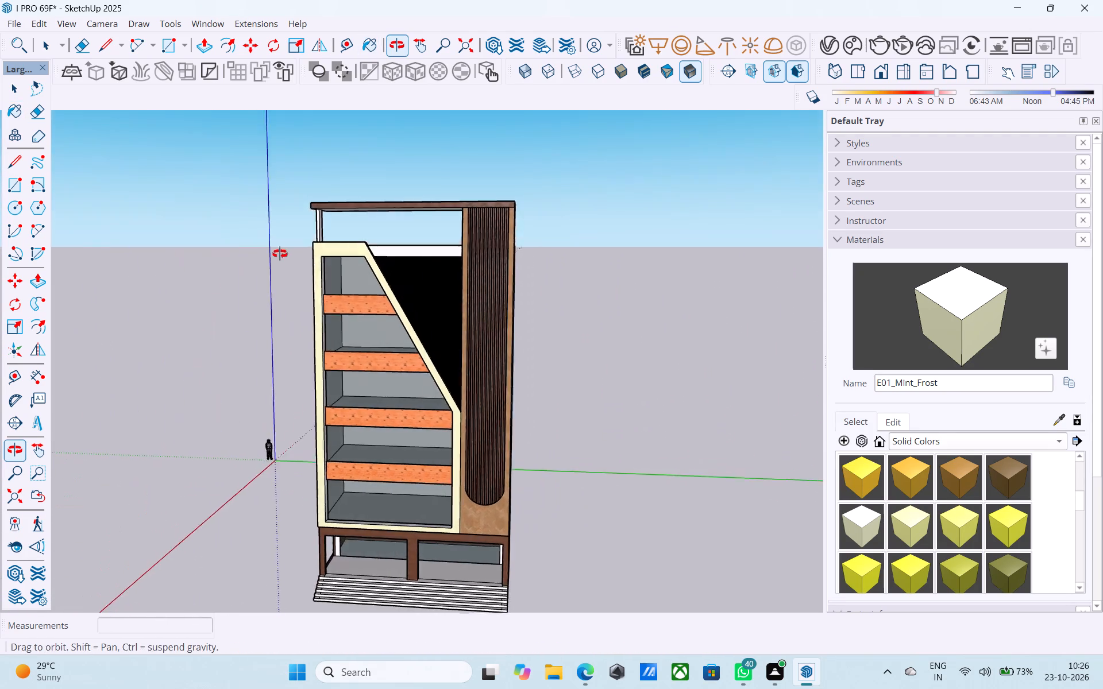
middle_drag(280, 254, 278, 267)
scroll(379, 464, up, 8)
middle_drag(345, 563, 238, 571)
scroll(260, 543, up, 6)
click(266, 540)
middle_drag(276, 519, 276, 551)
scroll(276, 539, up, 4)
click(274, 530)
click(279, 540)
click(283, 547)
scroll(273, 539, down, 1)
scroll(273, 538, up, 1)
scroll(272, 537, down, 13)
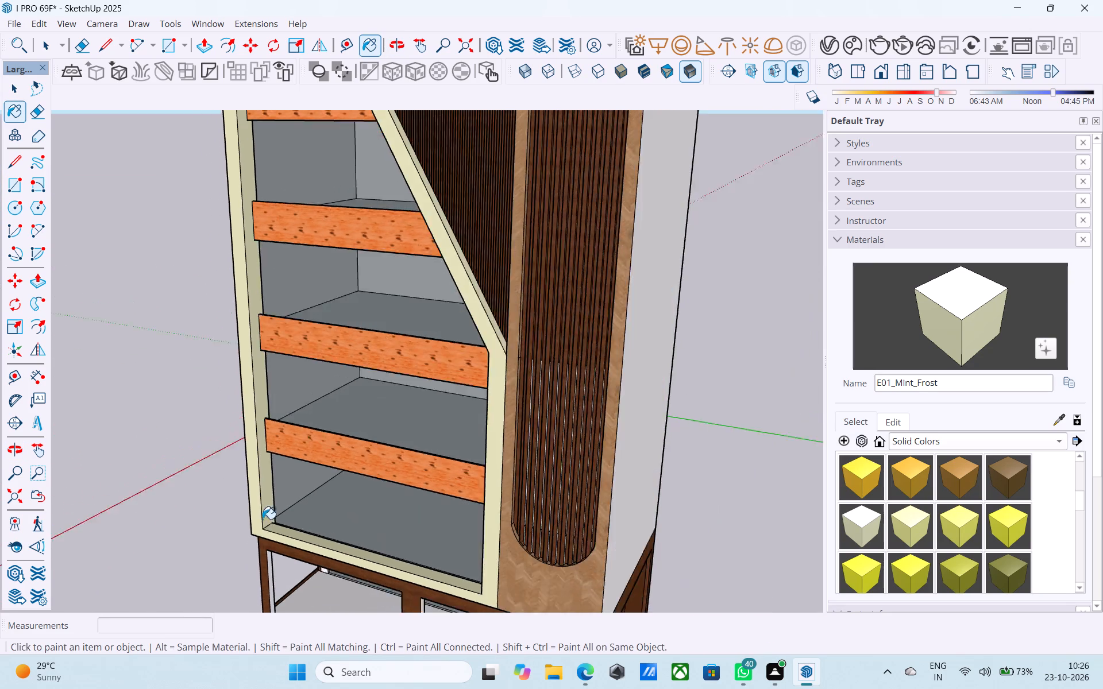
Paint the remaining side face of the shelf frame with E01_Mint_Frost.
middle_drag(262, 520, 736, 522)
scroll(559, 483, up, 6)
click(442, 407)
scroll(546, 354, down, 4)
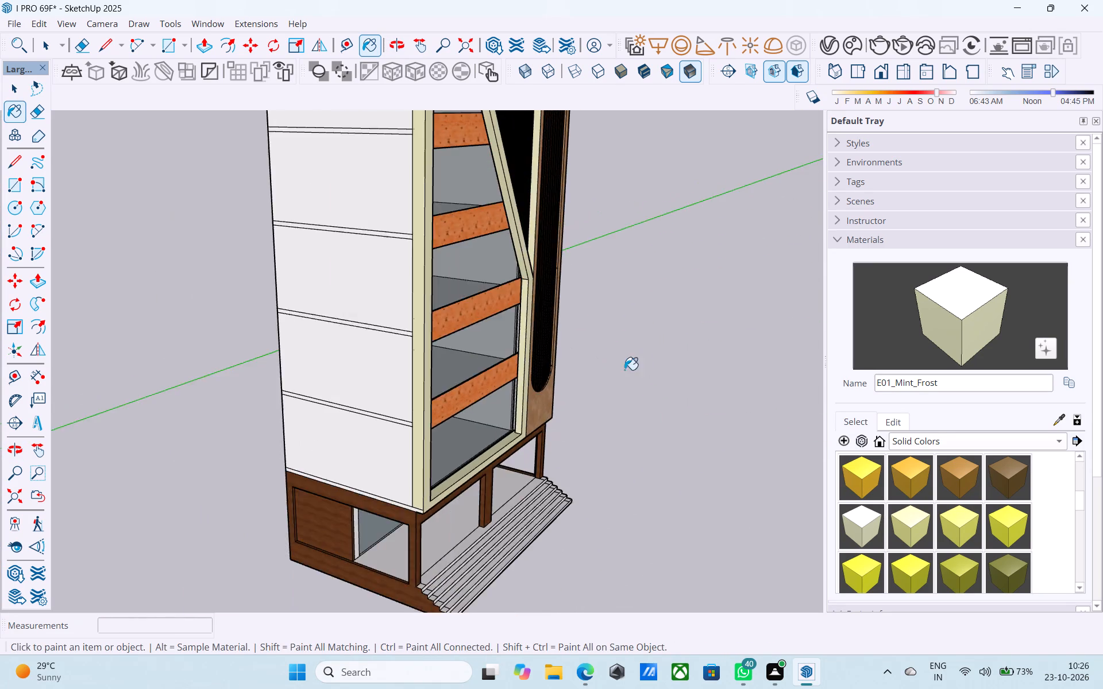
Paint the underside and top face of the overhead top board with E01_Mint_Frost.
scroll(624, 370, down, 8)
middle_drag(549, 386, 592, 384)
scroll(566, 384, up, 1)
middle_drag(564, 384, 379, 367)
scroll(345, 365, down, 5)
middle_drag(467, 394, 346, 438)
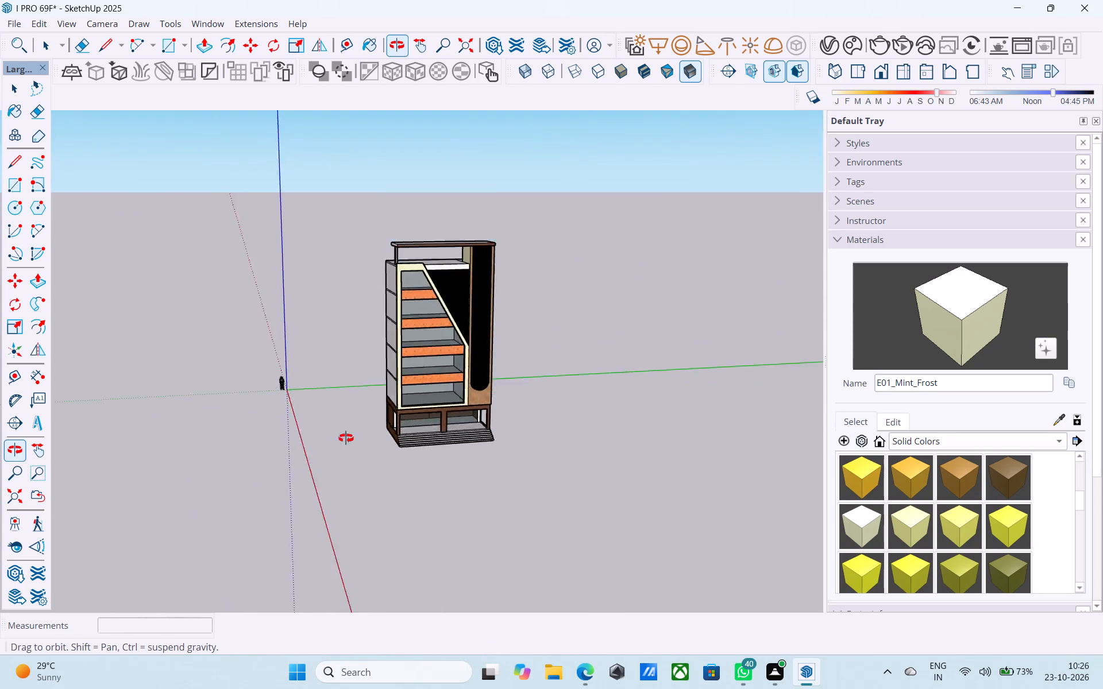
middle_drag(346, 438, 529, 336)
scroll(492, 347, up, 8)
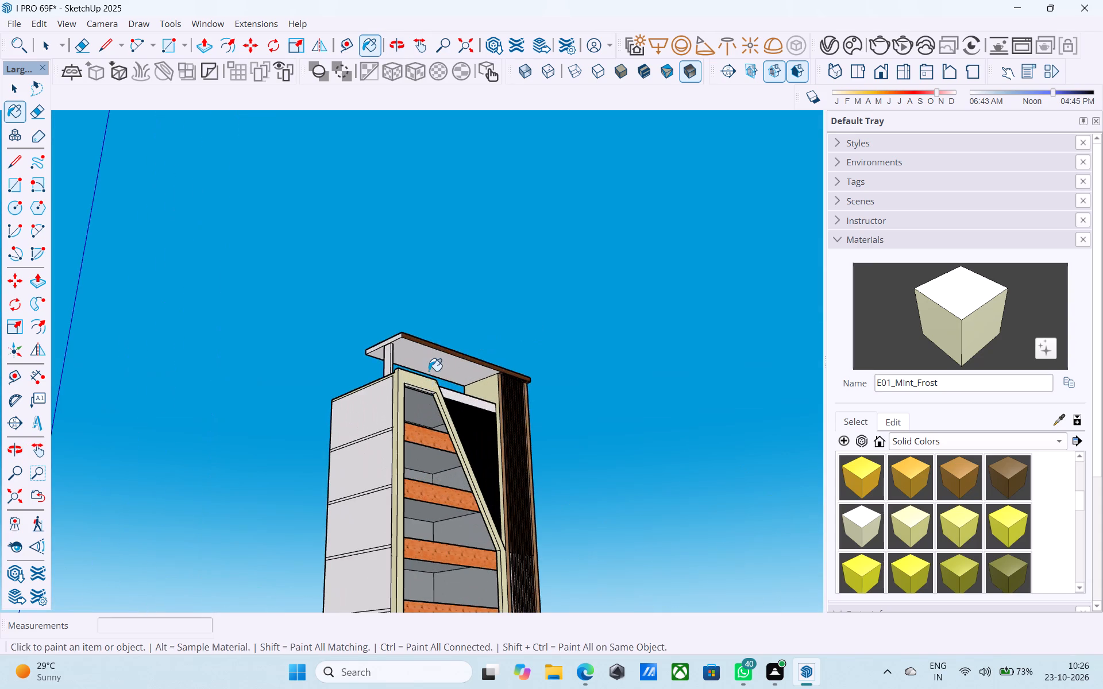
click(429, 371)
scroll(431, 336, down, 1)
middle_drag(439, 347, 437, 606)
click(458, 335)
shift+middle_drag(458, 332, 444, 534)
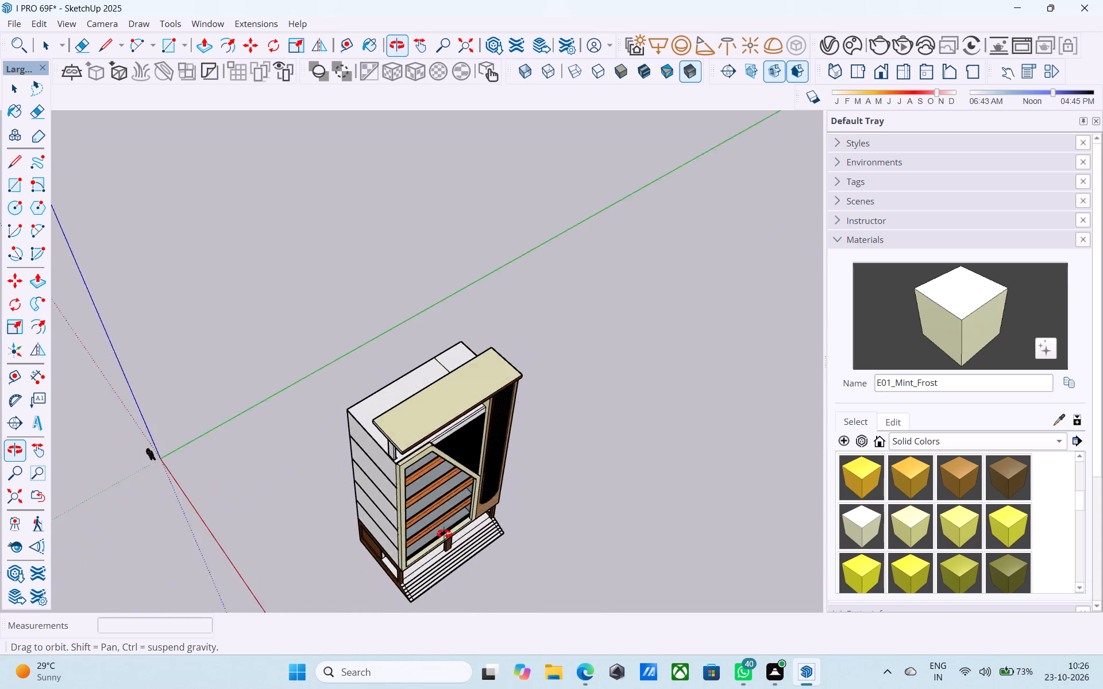
shift+middle_drag(444, 534, 444, 536)
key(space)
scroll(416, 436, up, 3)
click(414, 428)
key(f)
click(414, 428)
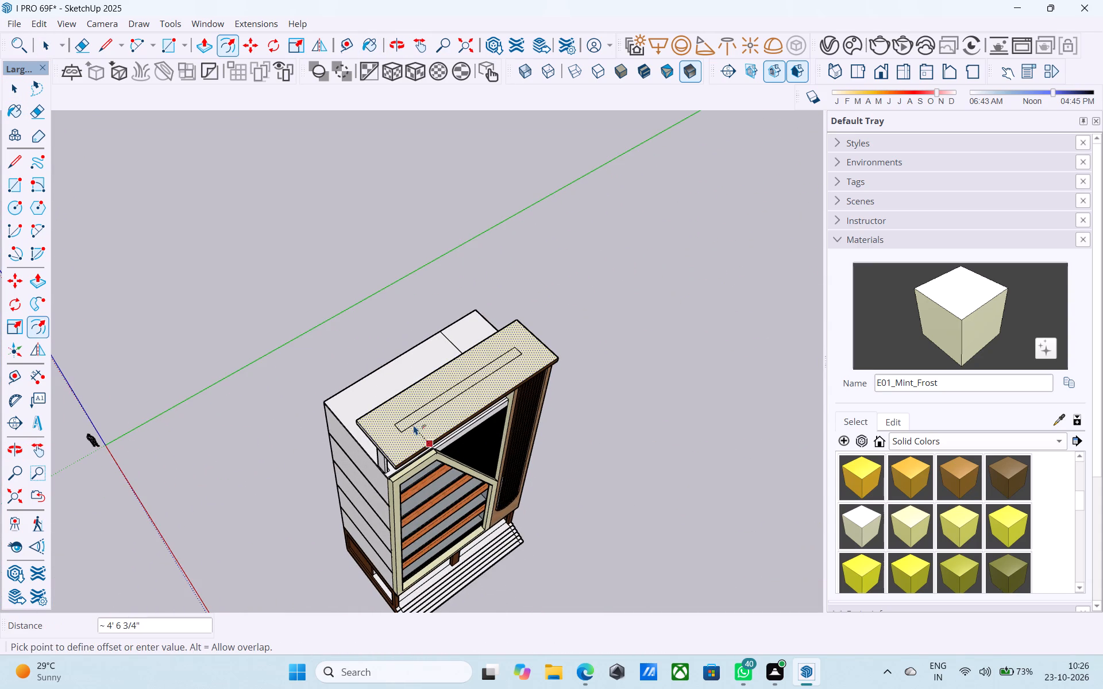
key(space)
Draw lines up the top board's front edge and across its top face to separate the part over the slatted column.
middle_drag(406, 413, 284, 195)
scroll(463, 280, up, 11)
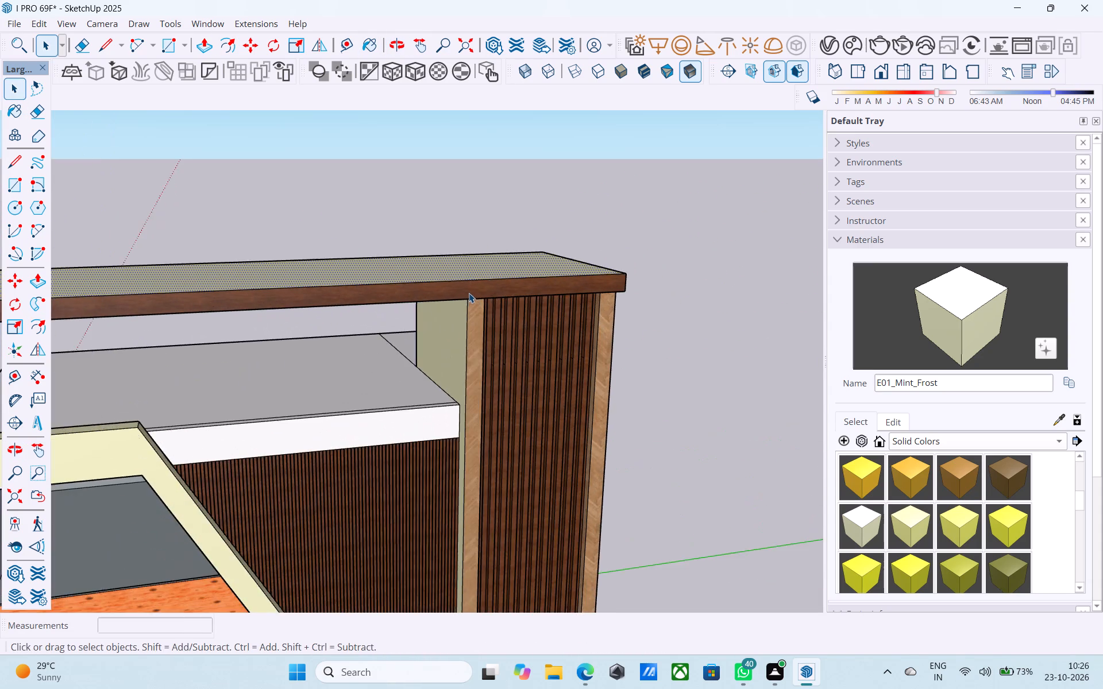
middle_drag(466, 308, 492, 242)
scroll(492, 243, up, 7)
middle_drag(461, 297, 493, 237)
key(l)
click(477, 281)
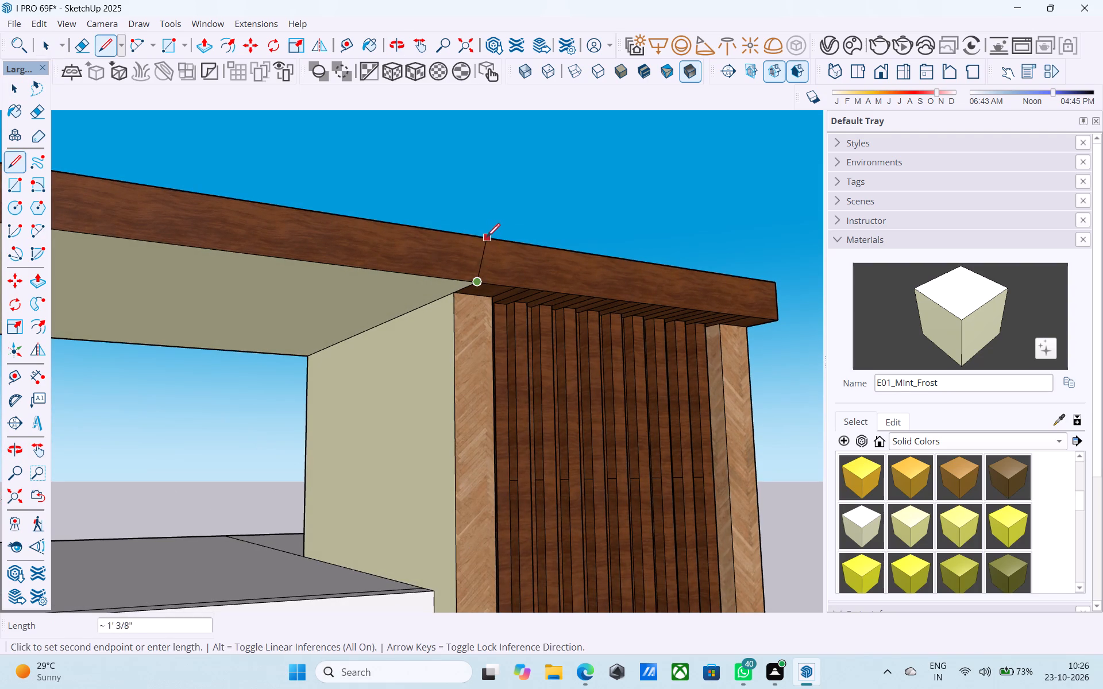
click(480, 236)
middle_drag(479, 236, 479, 514)
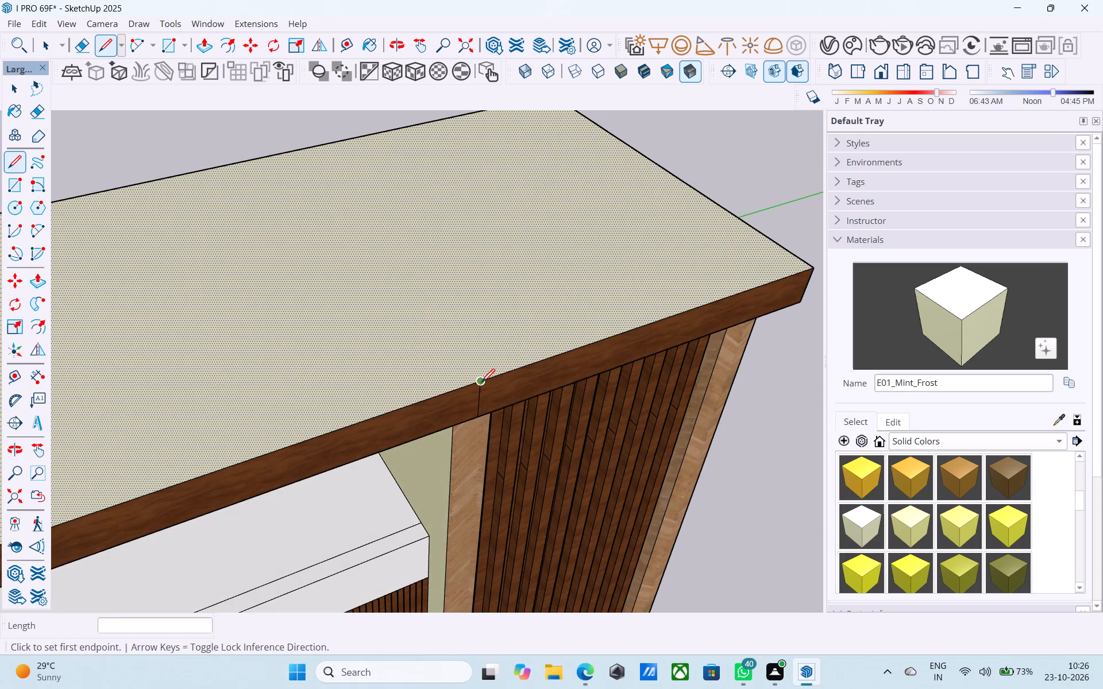
click(481, 384)
click(294, 148)
key(space)
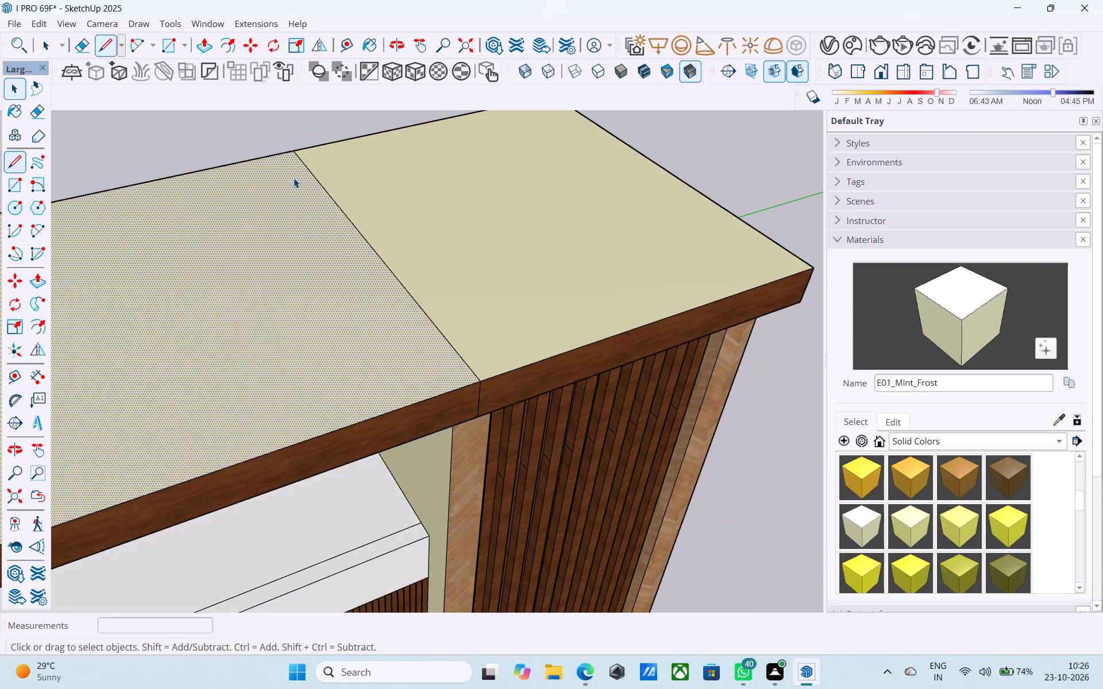
Offset the outline of the top board's longer face inward by 2'.
scroll(286, 231, down, 12)
key(f)
scroll(267, 269, up, 2)
click(266, 269)
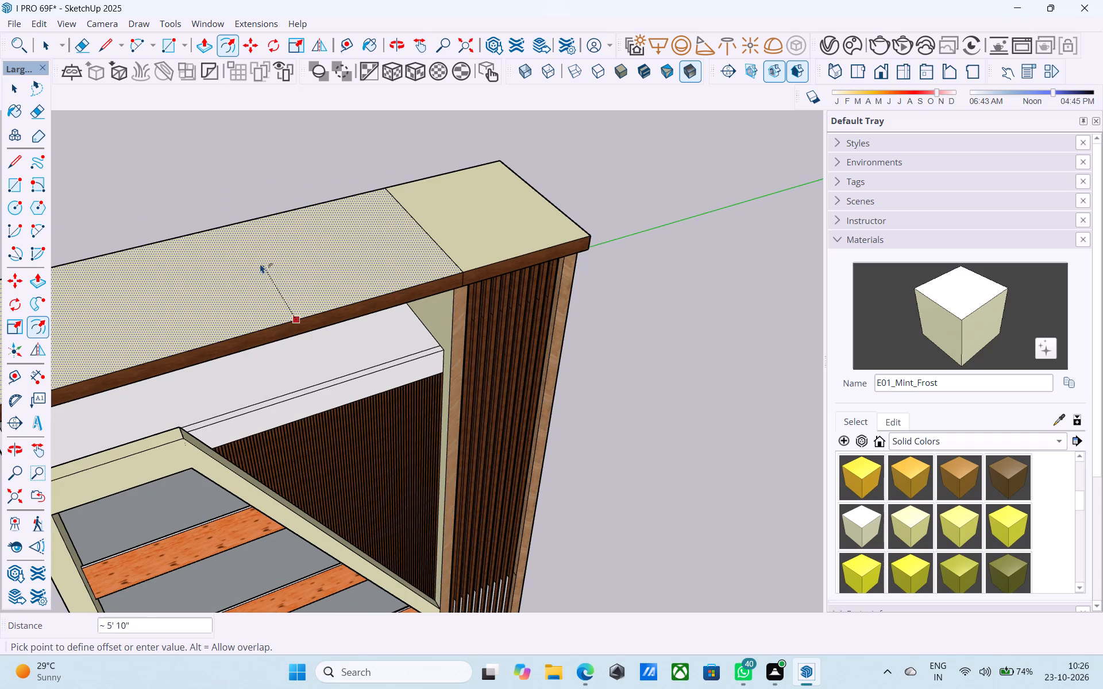
text(2')
key(Return)
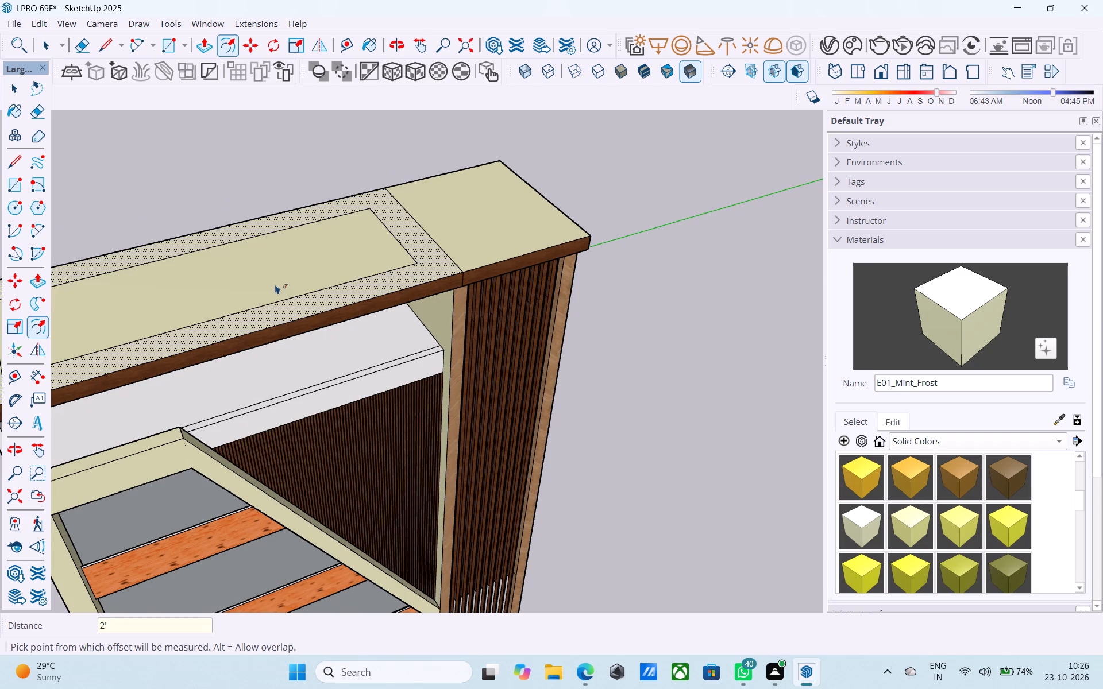
Copy the inset rectangle's outer short edge to its opposite end, dividing the span into 17 equal strips.
scroll(322, 278, down, 8)
middle_drag(354, 278, 340, 334)
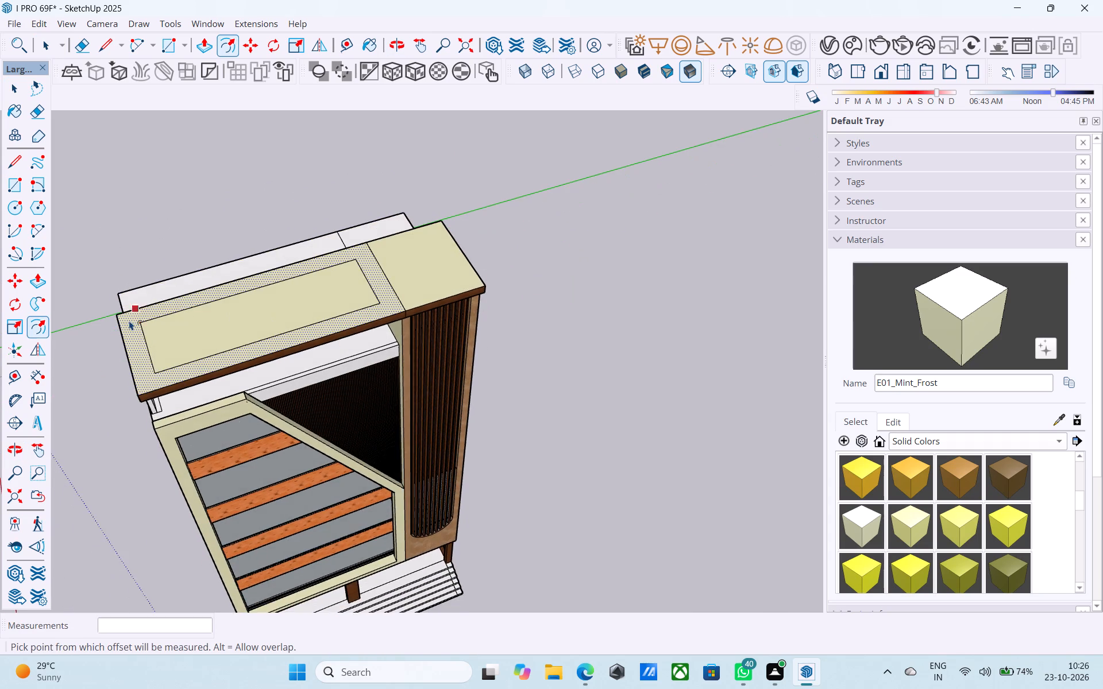
scroll(129, 320, up, 5)
key(space)
click(149, 343)
key(m)
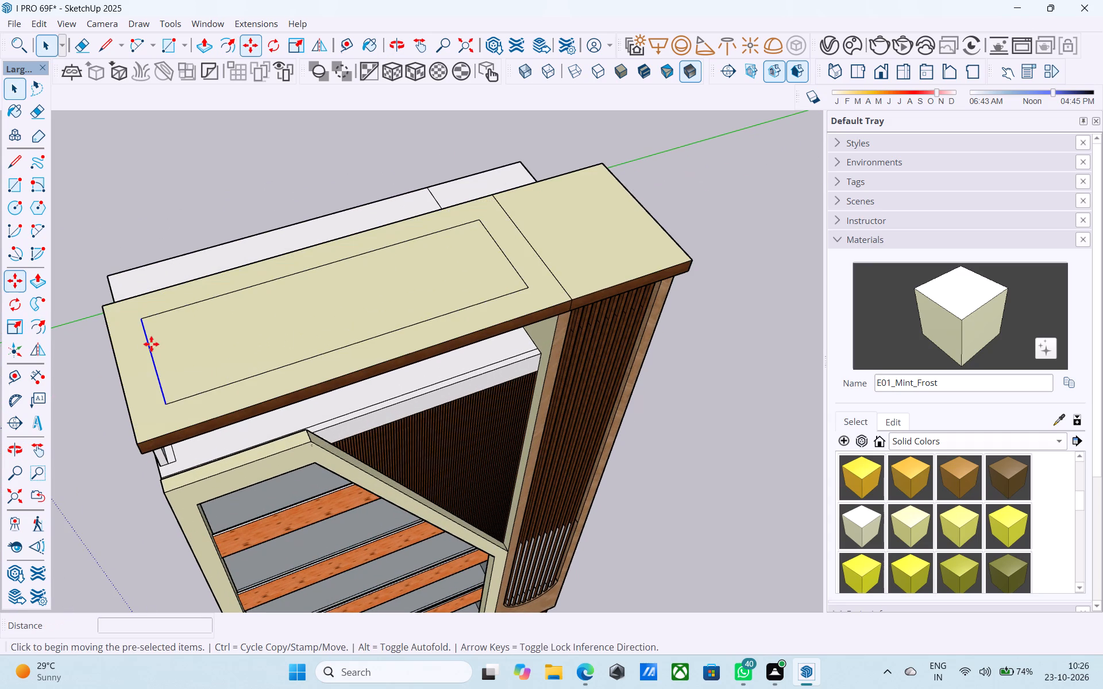
click(164, 405)
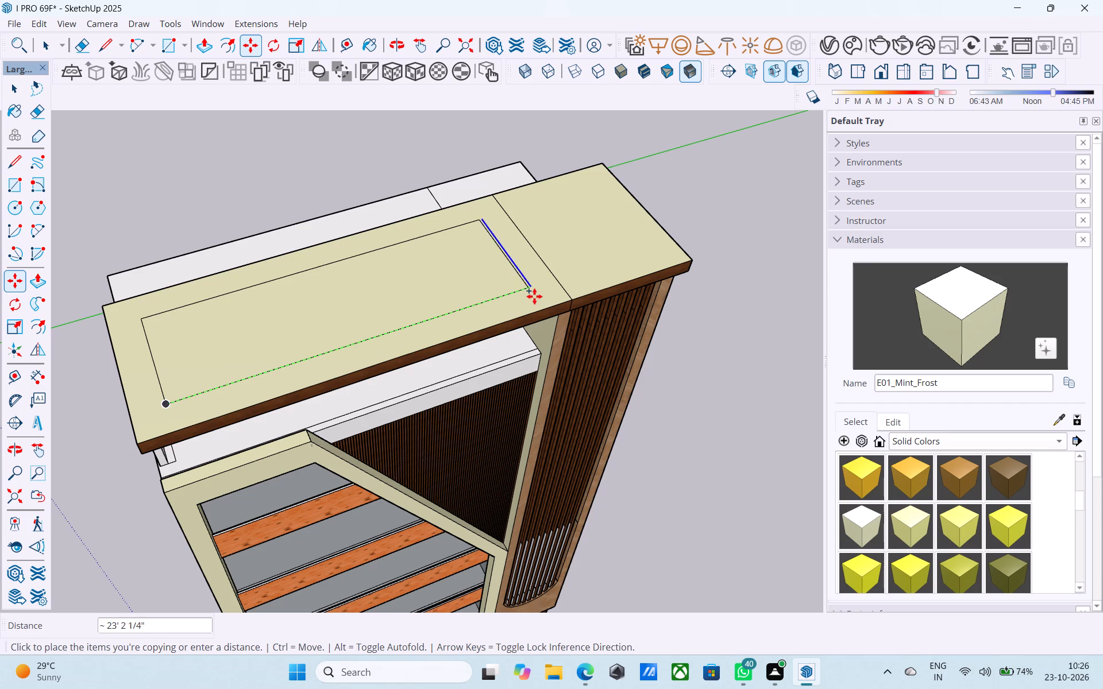
click(529, 291)
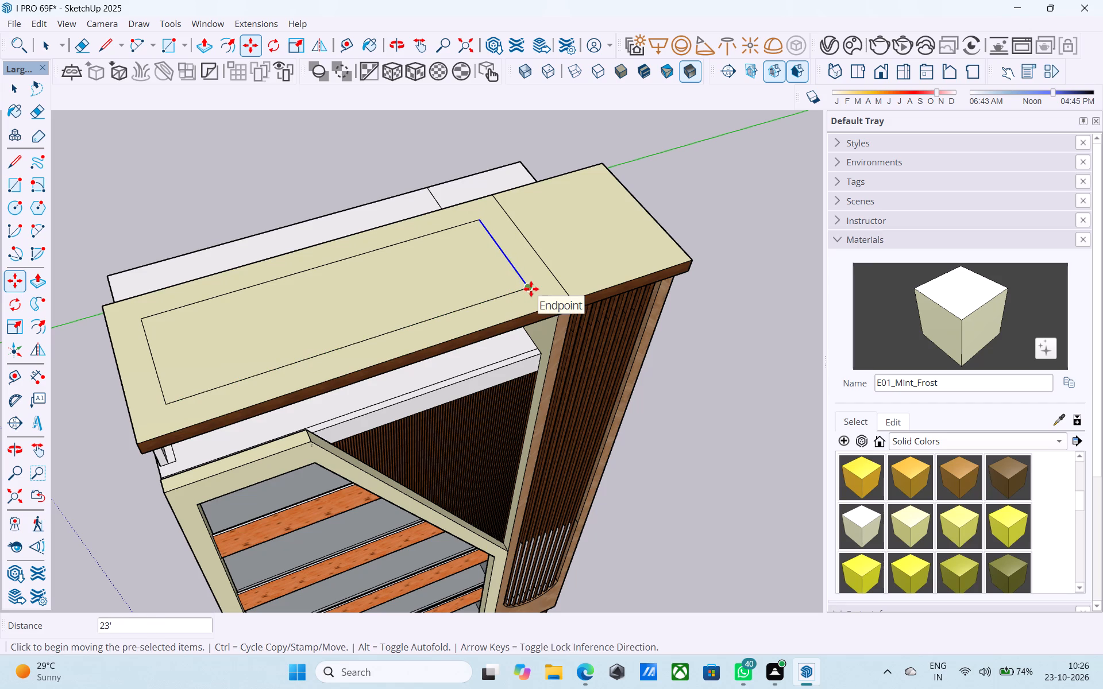
key(slash)
text(16)
key(Return)
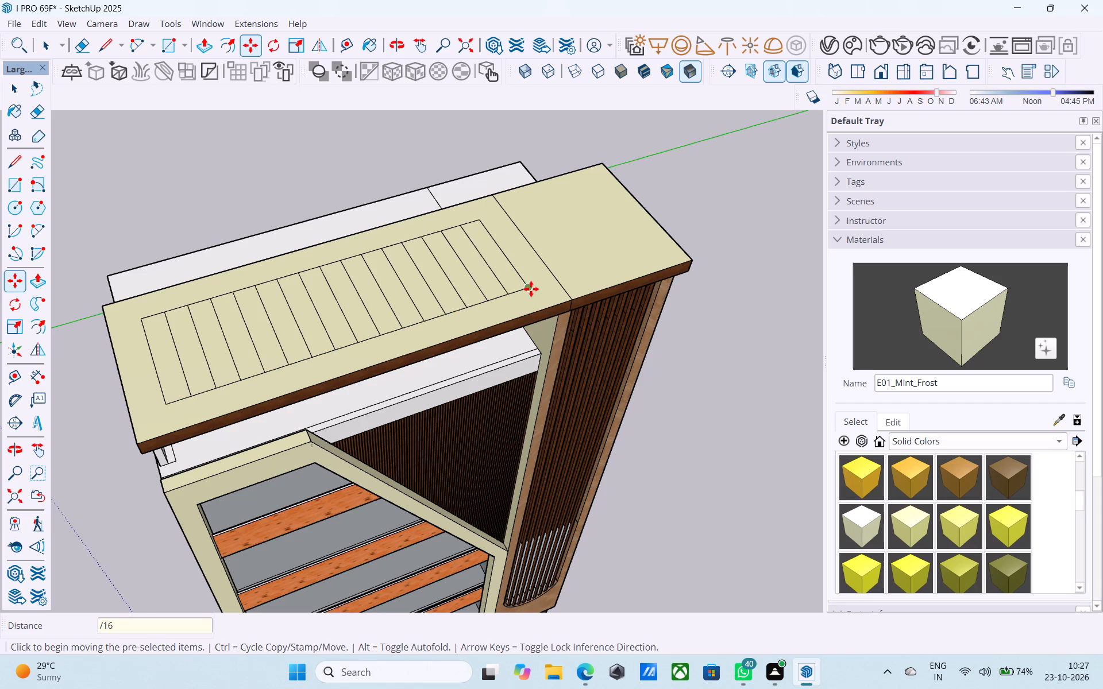
text(/17)
key(Return)
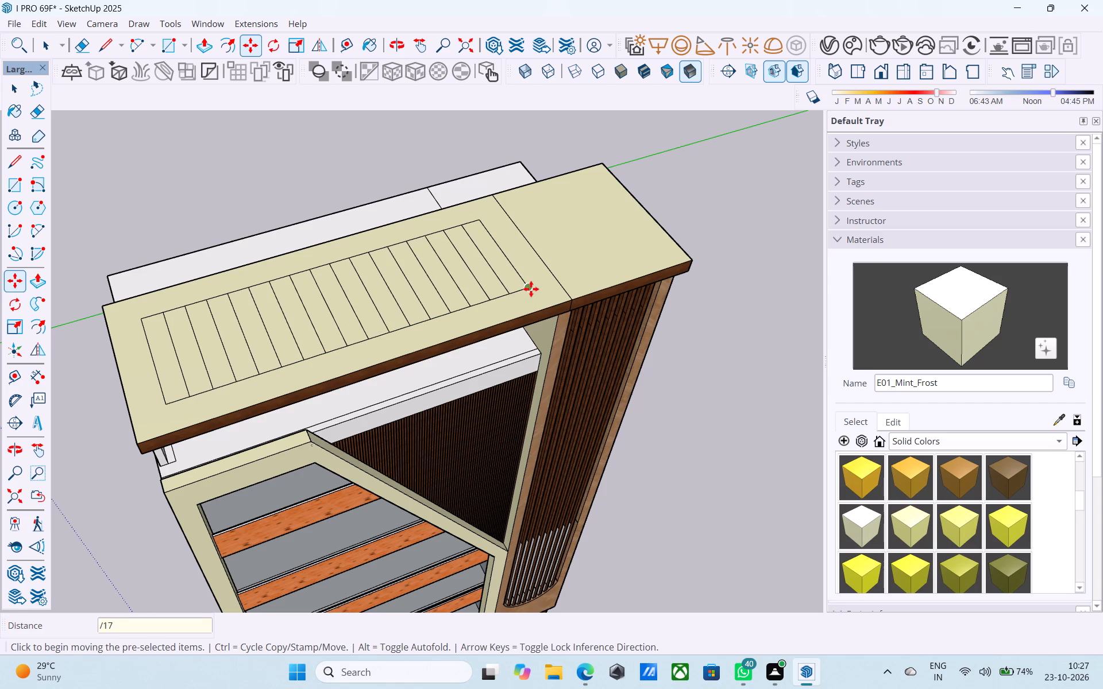
Push the second strip from the slatted column 1' down through the top board to cut a slot.
key(space)
scroll(479, 276, up, 3)
scroll(479, 276, down, 6)
click(482, 275)
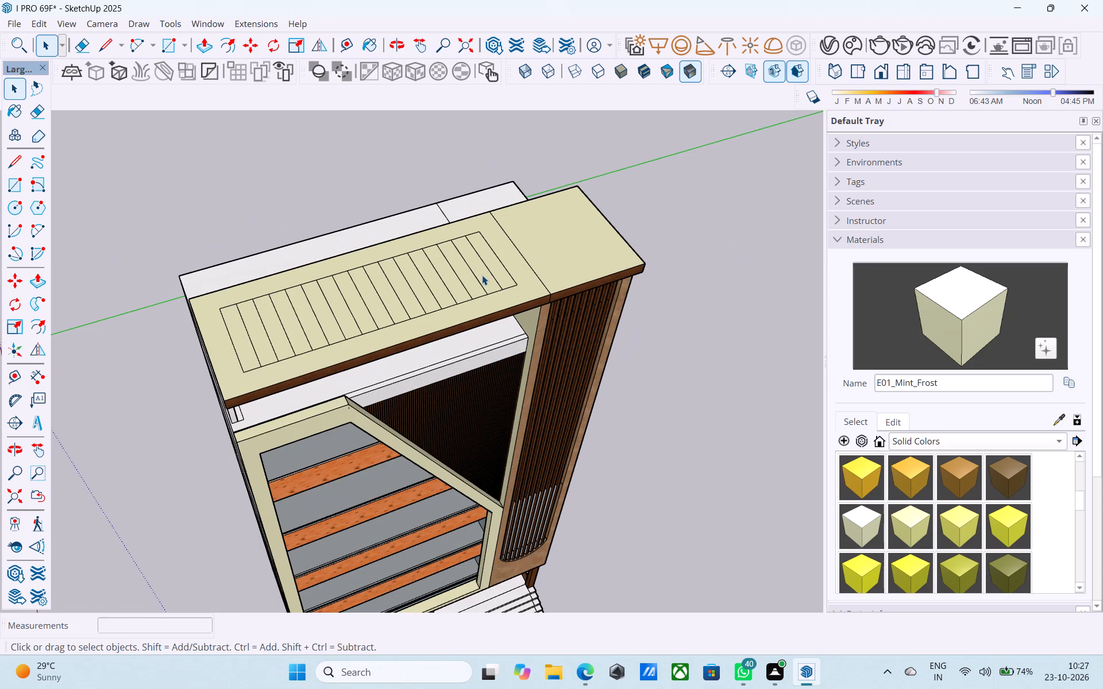
key(p)
click(482, 275)
middle_drag(475, 284, 446, 250)
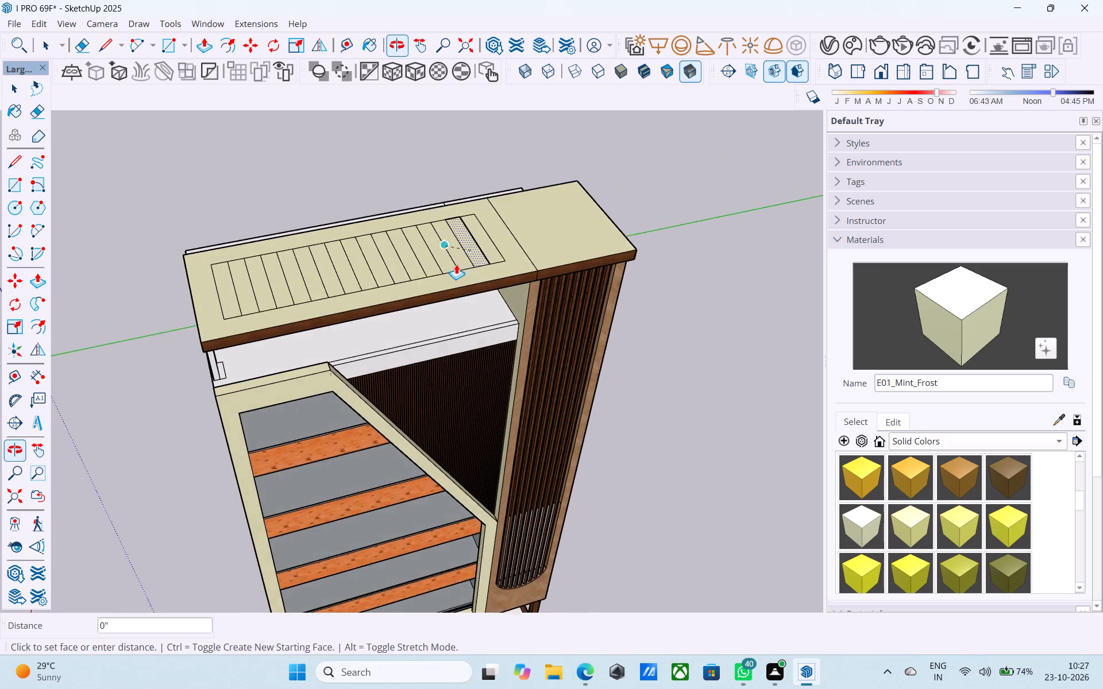
scroll(478, 297, up, 9)
click(484, 282)
Repeat the 1' push on every other remaining strip to cut seven more slots along the top board.
scroll(435, 205, down, 6)
middle_drag(435, 205, 429, 263)
scroll(407, 206, up, 4)
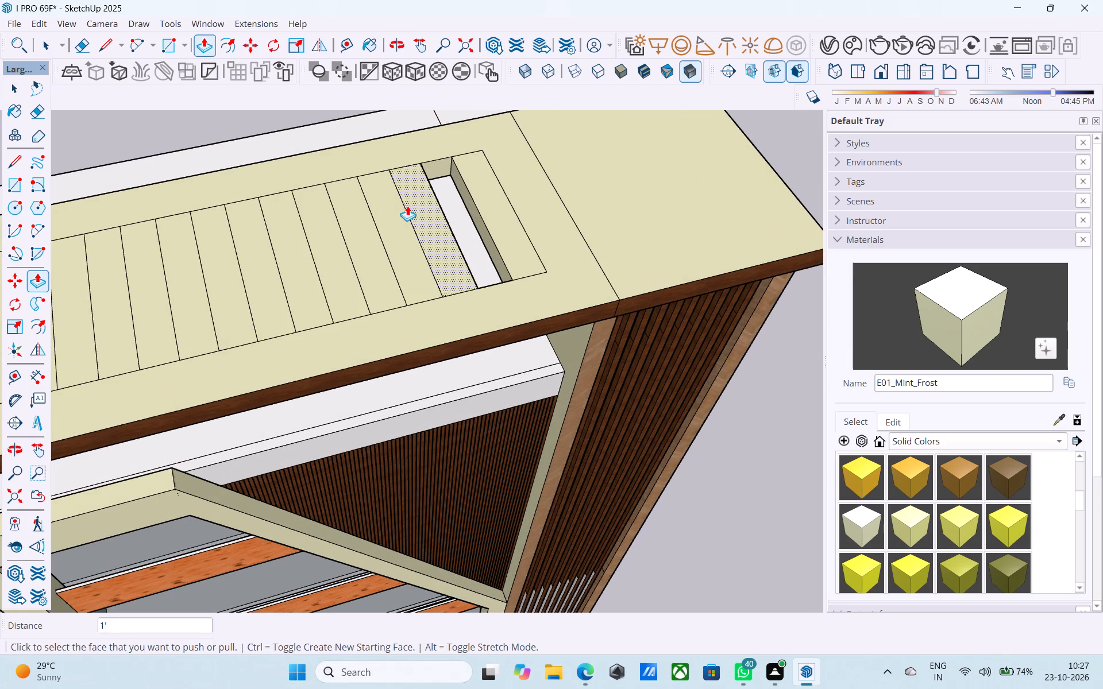
double_click(401, 218)
double_click(335, 242)
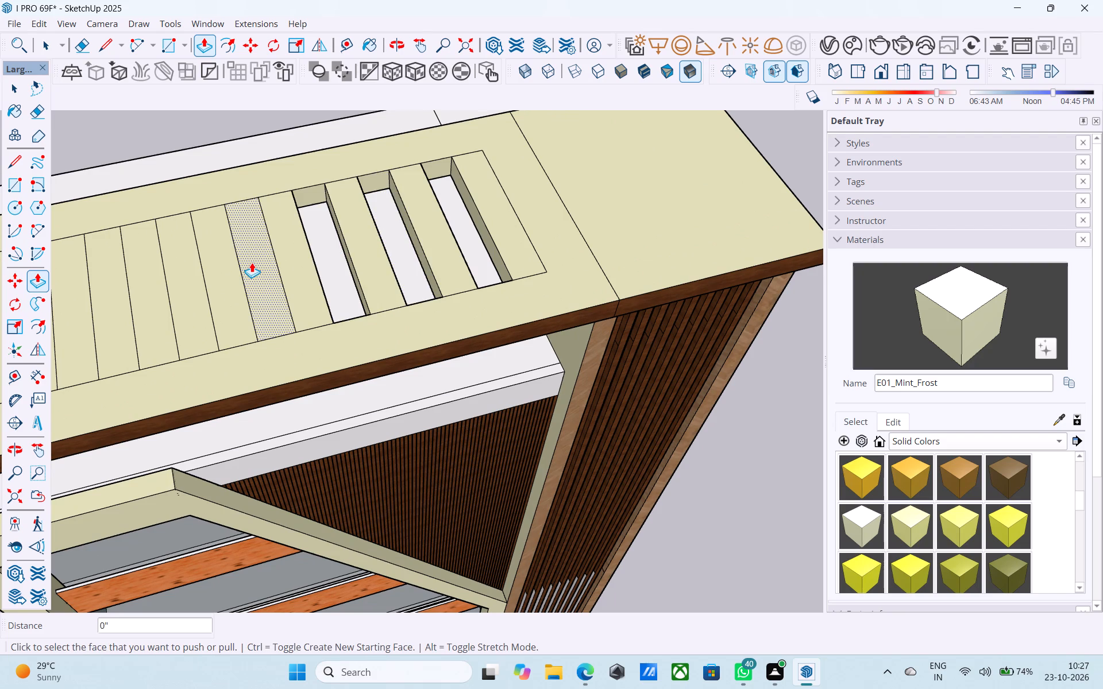
double_click(252, 262)
scroll(581, 207, down, 6)
double_click(299, 278)
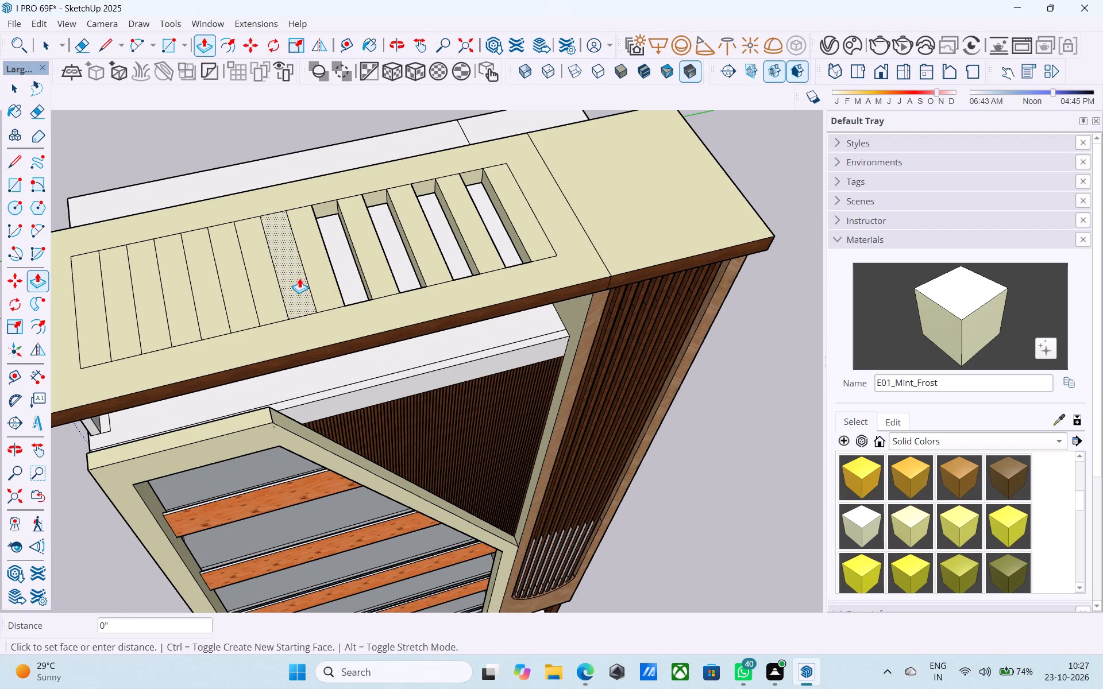
double_click(246, 286)
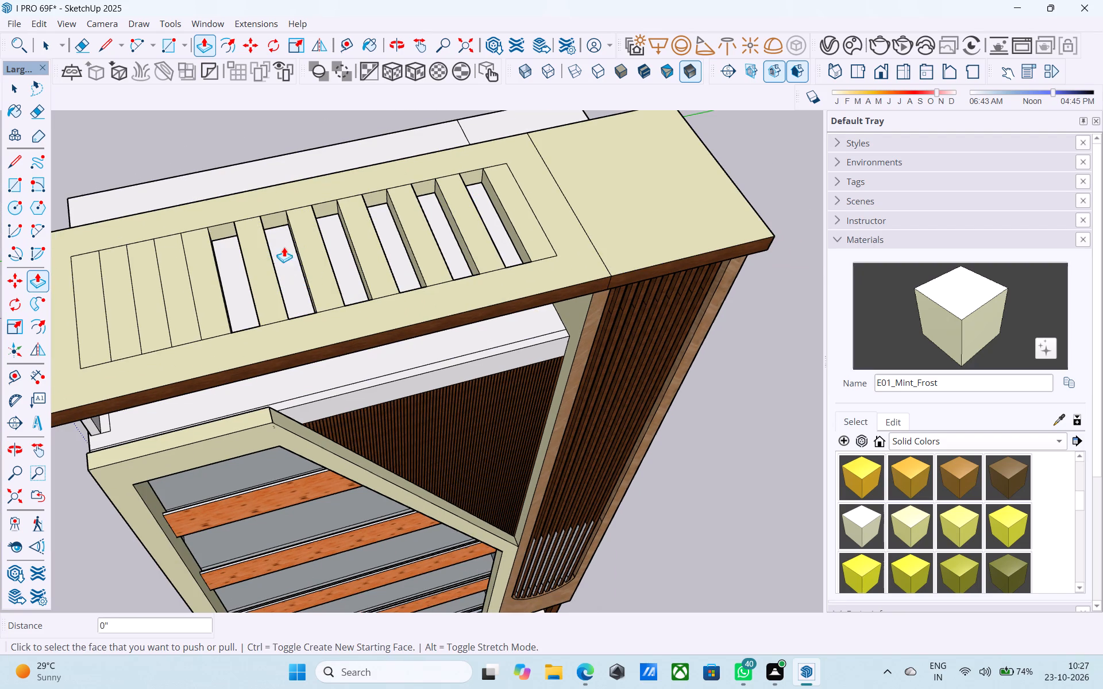
double_click(179, 292)
double_click(118, 303)
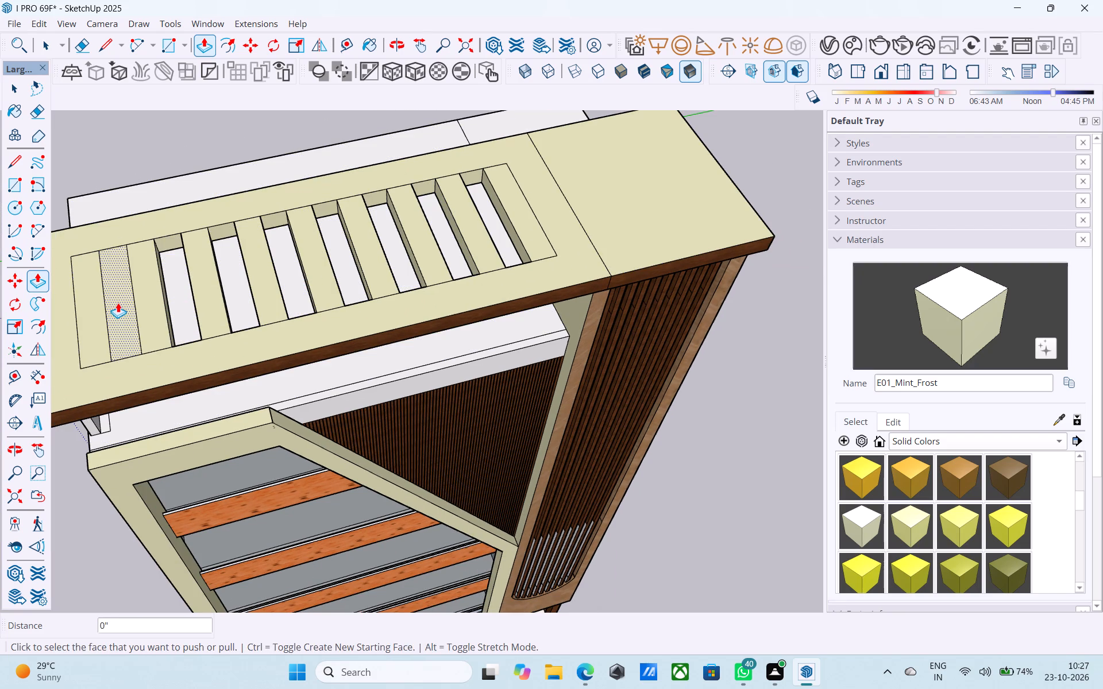
Save the model.
scroll(118, 303, down, 6)
middle_drag(268, 358, 373, 338)
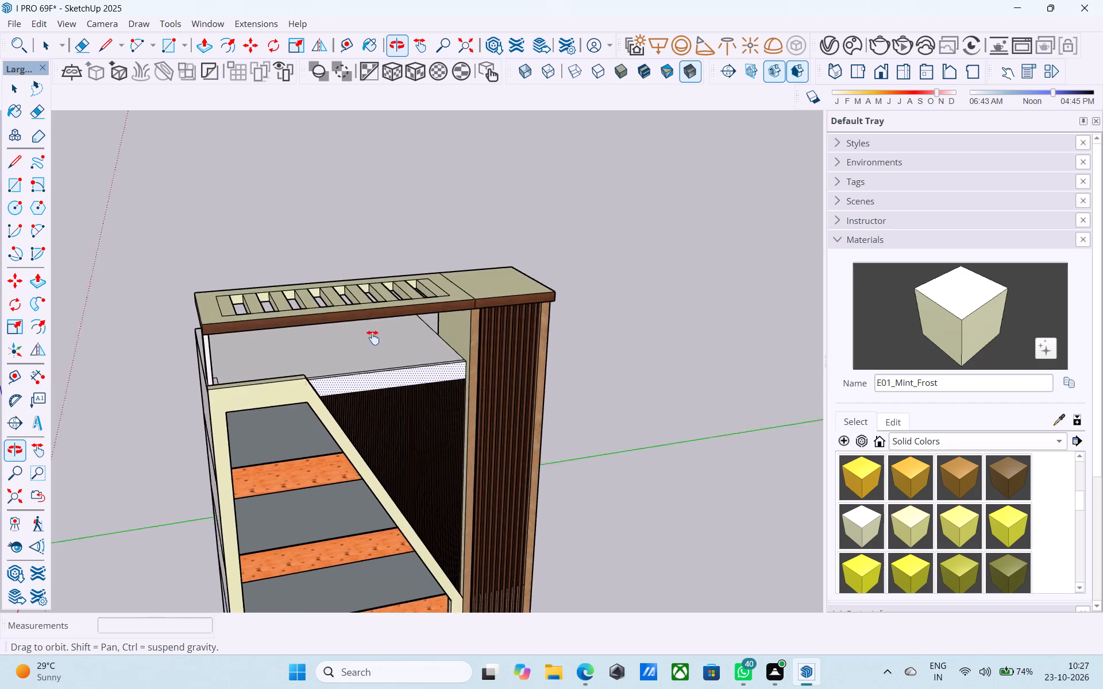
middle_drag(373, 338, 318, 123)
middle_drag(369, 299, 465, 312)
key(space)
scroll(454, 299, down, 6)
key(ctrl+s)
click(477, 443)
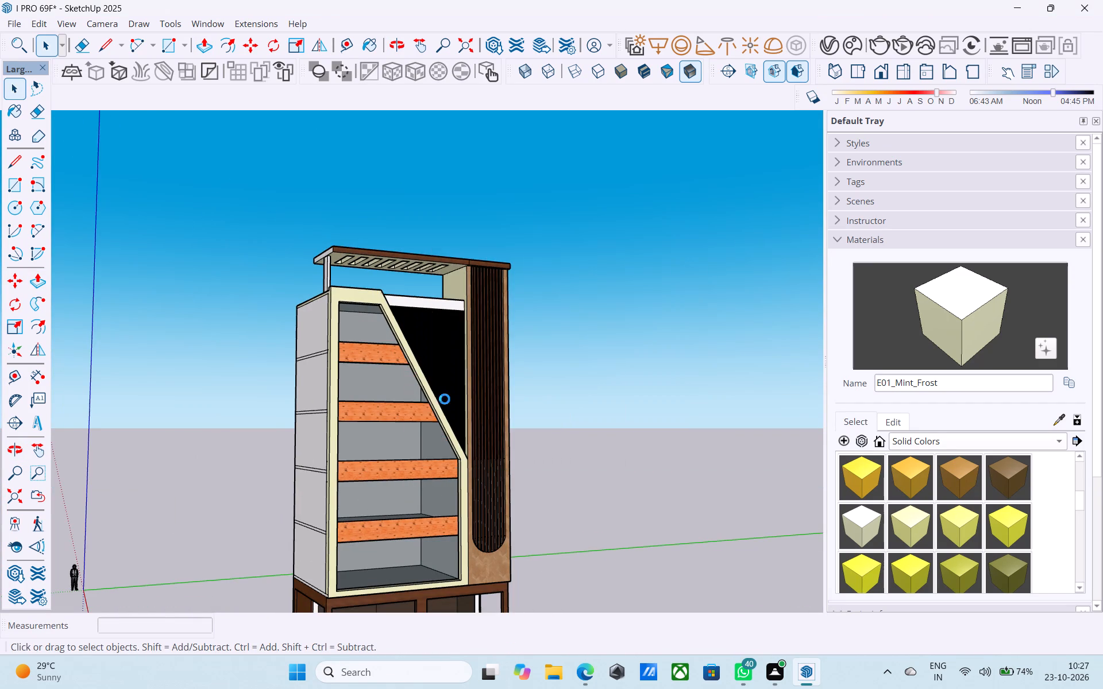
Pull the recessed strip beside the slatted column's outer veneer border flush with the border's front face.
scroll(369, 290, down, 12)
middle_drag(362, 291, 269, 394)
scroll(269, 394, up, 1)
scroll(267, 369, down, 3)
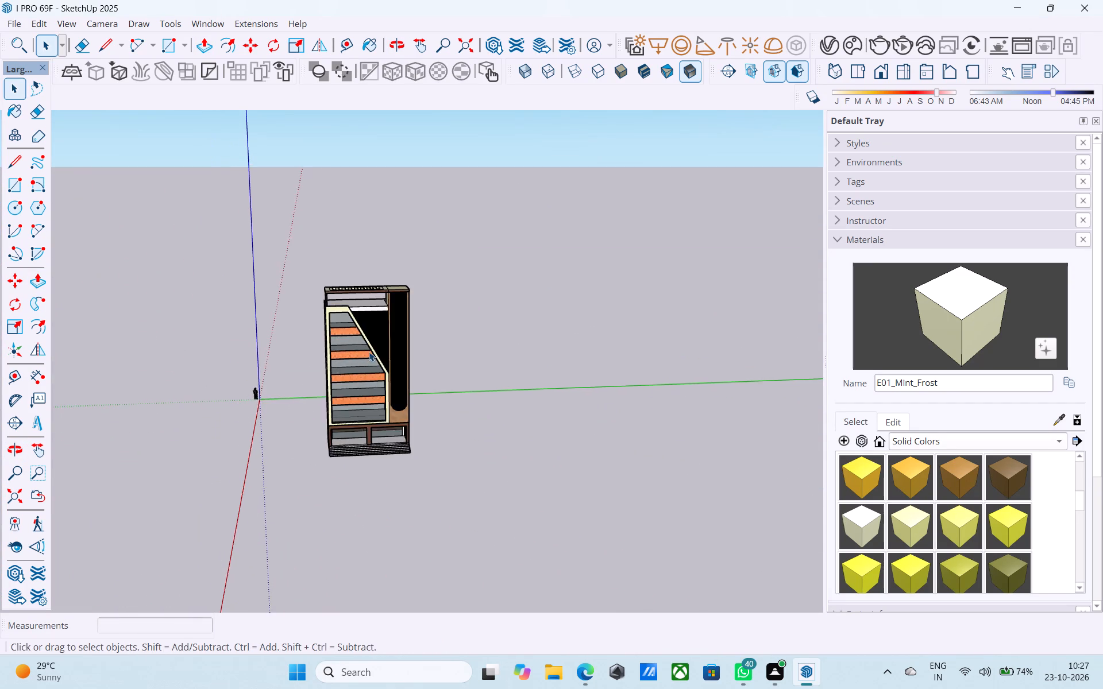
scroll(369, 351, up, 6)
middle_drag(375, 345, 369, 305)
scroll(369, 305, up, 5)
middle_drag(408, 297, 345, 275)
scroll(411, 309, up, 8)
middle_drag(446, 308, 381, 328)
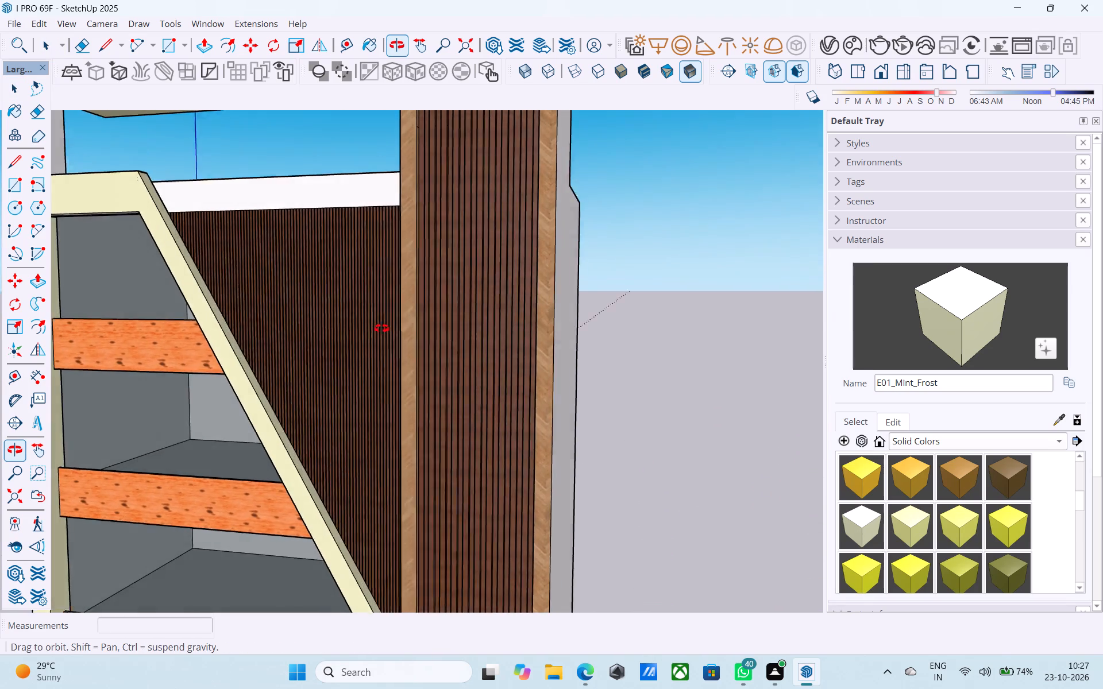
middle_drag(381, 328, 579, 310)
scroll(579, 310, up, 9)
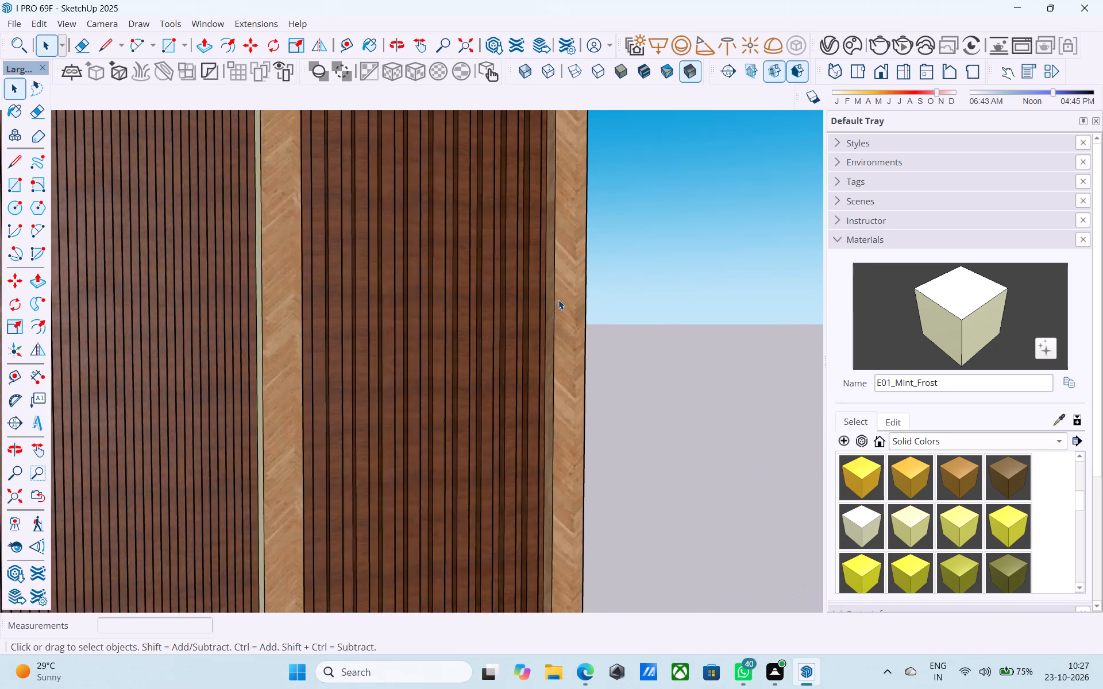
scroll(558, 300, up, 6)
click(529, 286)
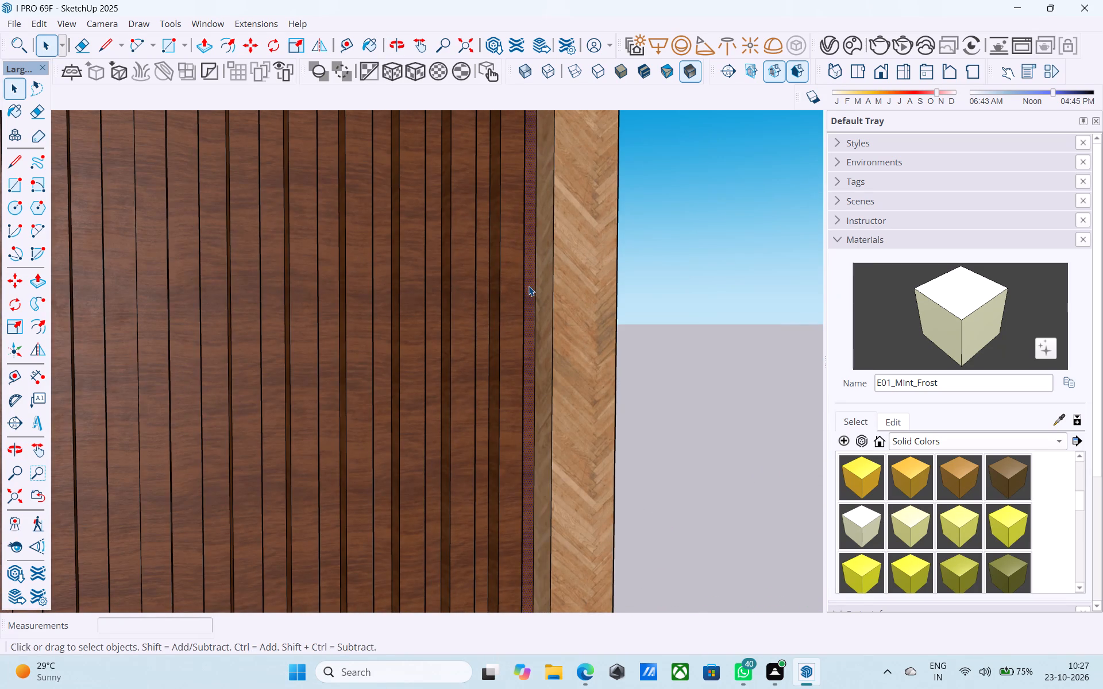
key(p)
click(529, 286)
click(556, 300)
Pull the recessed strip beside the column's veneer border nearest the shelves forward 6" to the border's front face.
scroll(599, 274, down, 12)
middle_drag(607, 270, 429, 295)
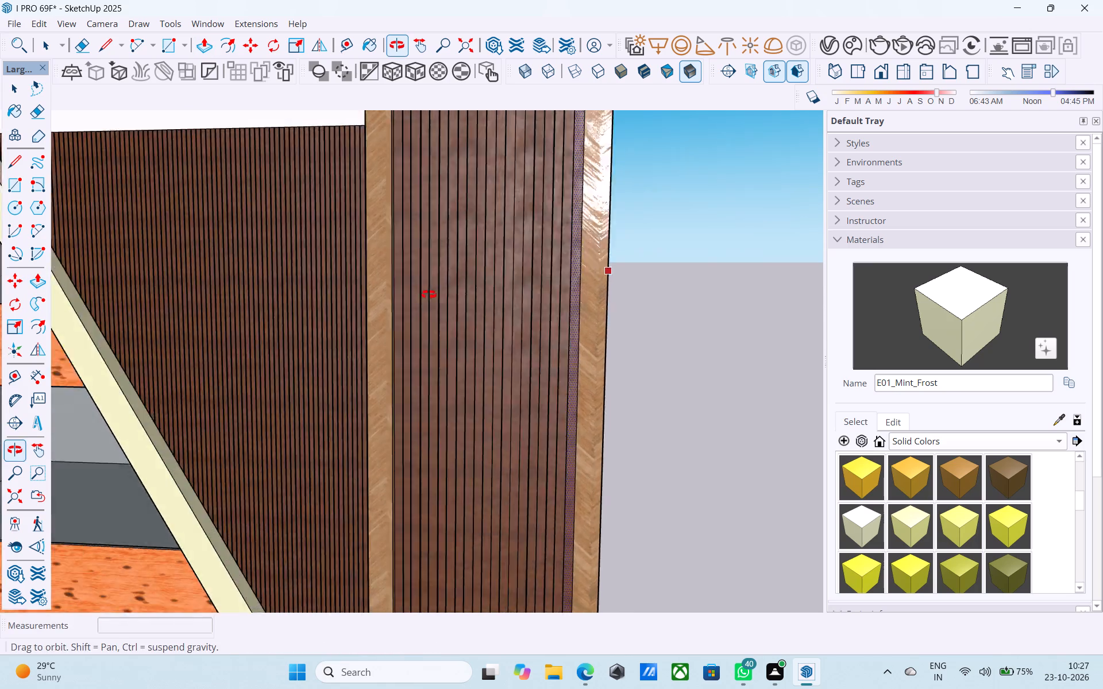
middle_drag(429, 295, 427, 295)
scroll(425, 295, up, 8)
key(space)
click(386, 300)
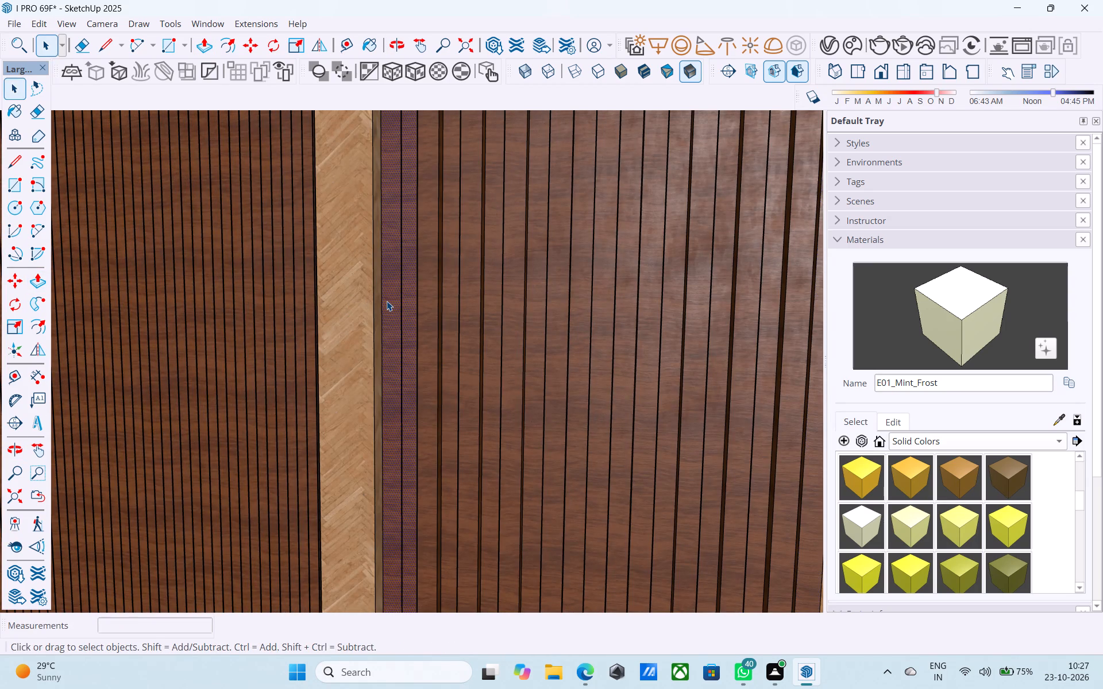
key(p)
click(387, 301)
click(360, 299)
Paint the two pulled-out strips flanking the slatted column with the in-model material Wood_Floor_01_1K.
scroll(354, 266, down, 3)
scroll(354, 266, up, 1)
scroll(354, 266, down, 3)
scroll(551, 333, down, 6)
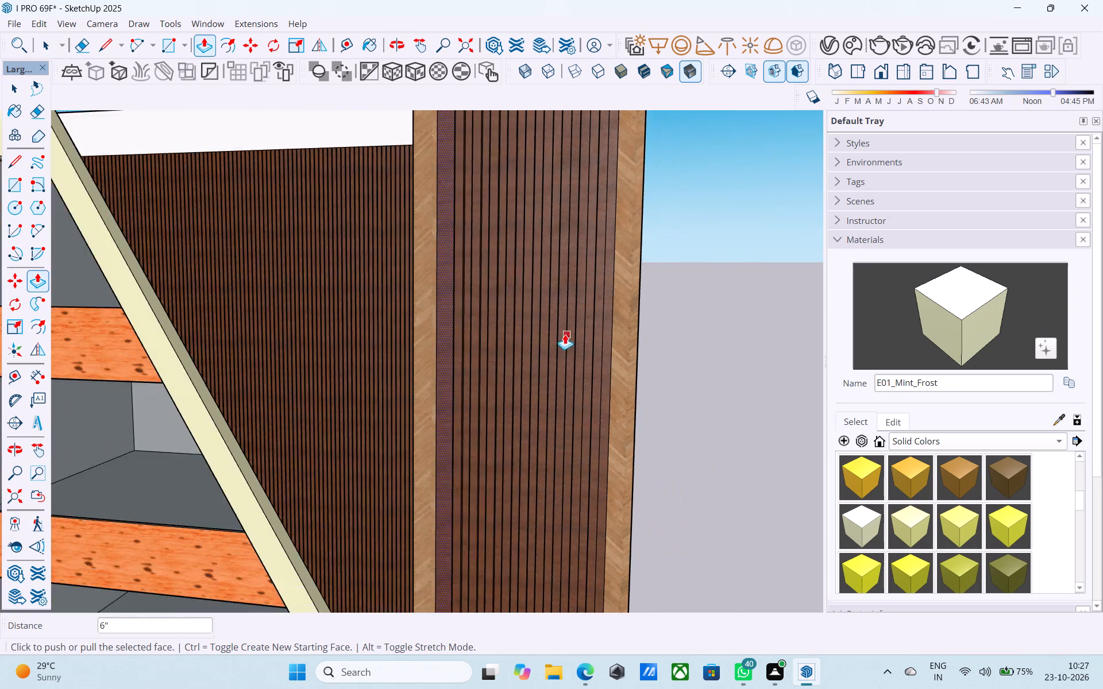
scroll(565, 334, down, 5)
middle_drag(570, 326, 591, 331)
click(975, 434)
click(950, 289)
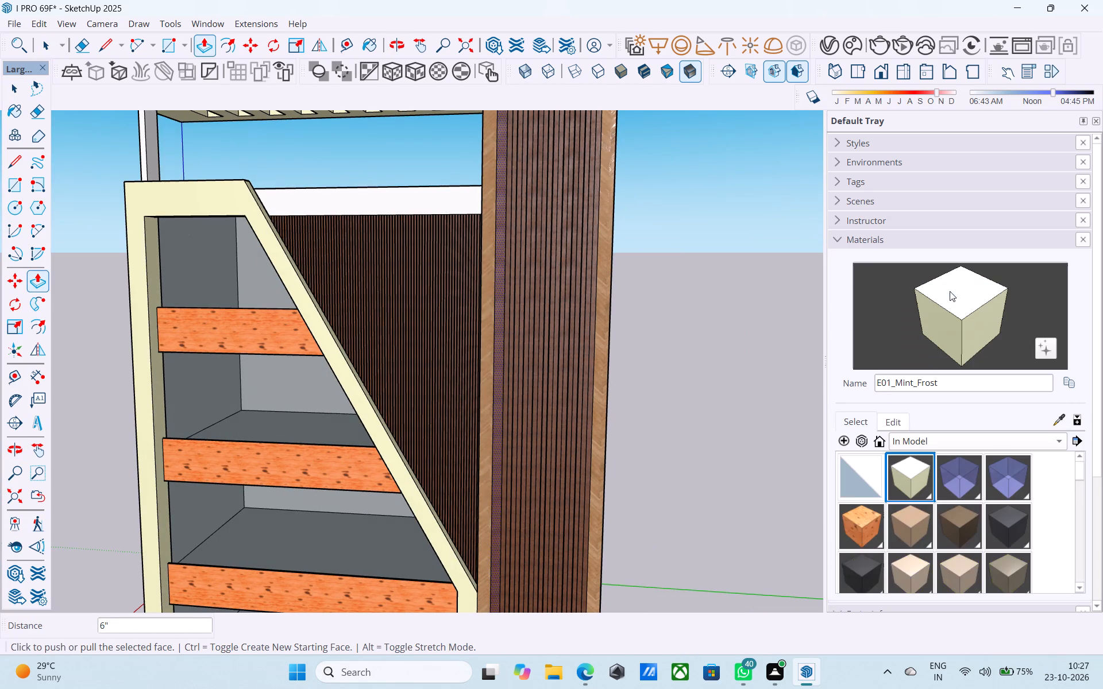
scroll(961, 452, down, 6)
click(910, 524)
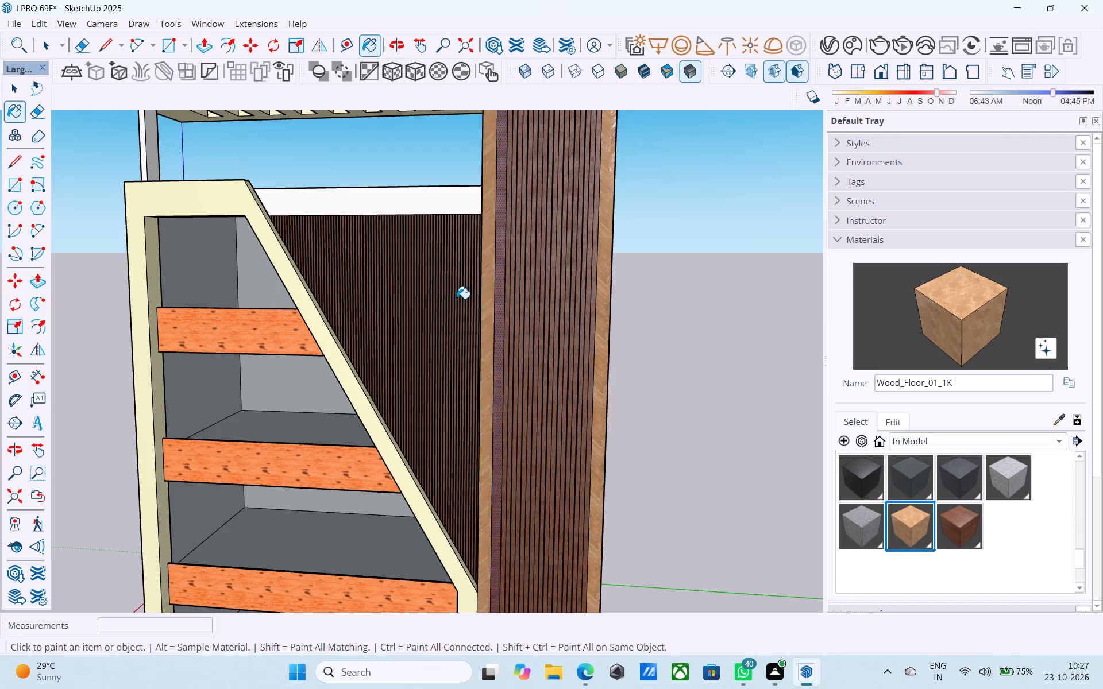
scroll(485, 278, up, 7)
click(512, 270)
scroll(395, 273, down, 6)
scroll(582, 278, up, 5)
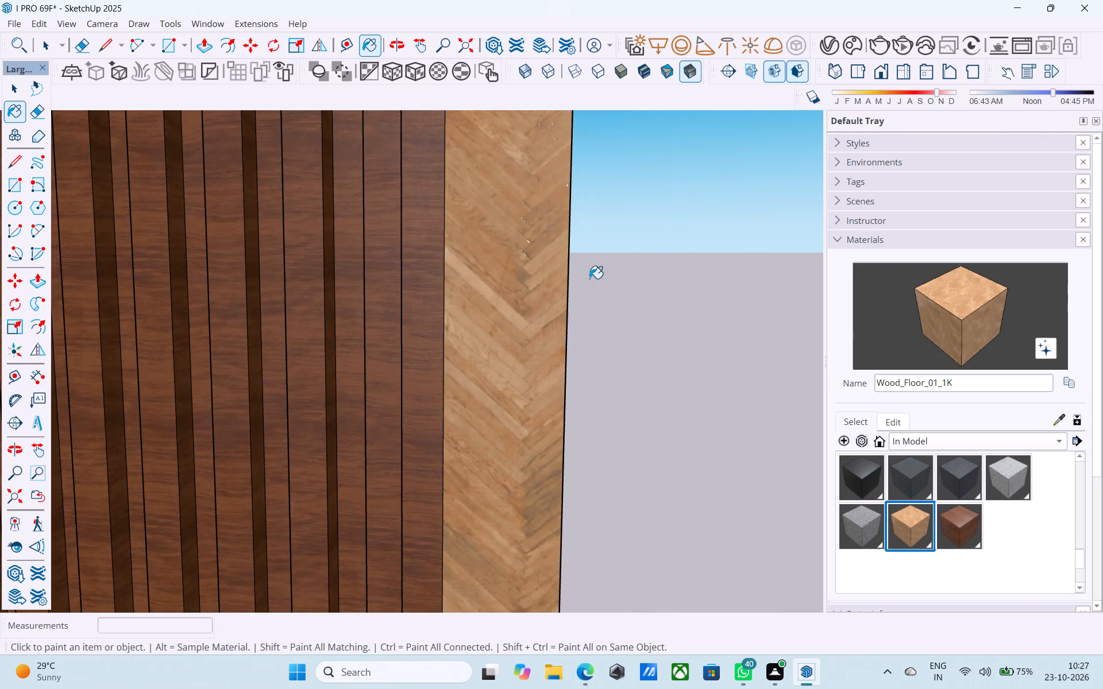
click(429, 270)
Erase the long vertical seam lines between the newly veneered strips and the column's outer and inner borders.
scroll(462, 263, down, 6)
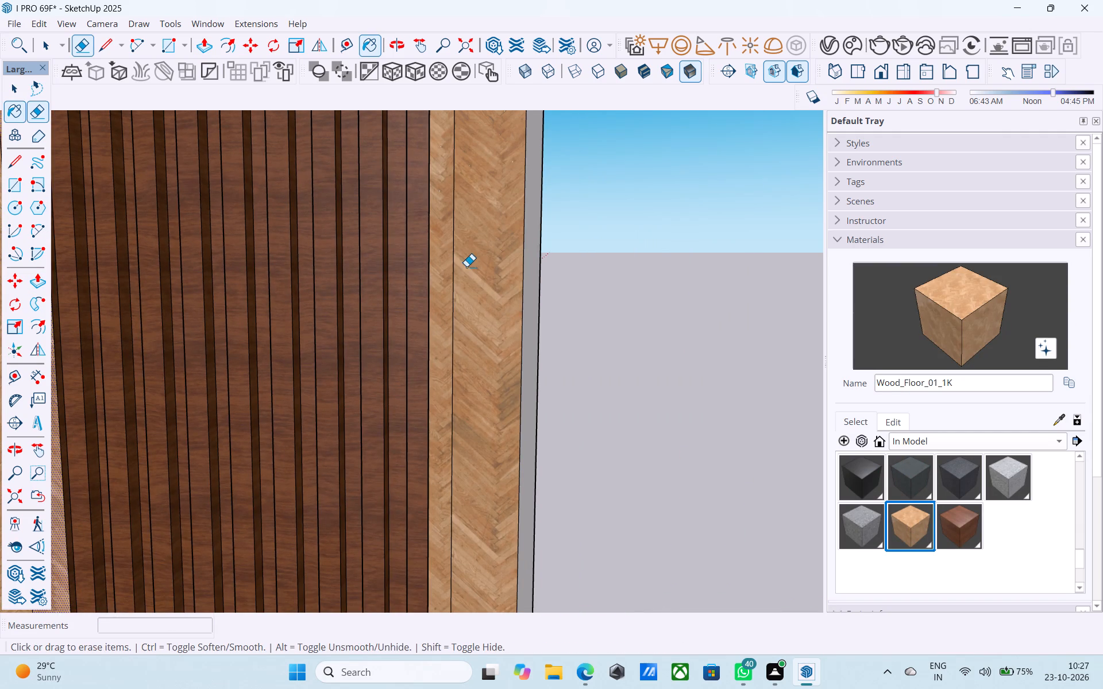
key(e)
drag(466, 266, 453, 262)
scroll(655, 223, down, 11)
scroll(646, 237, up, 12)
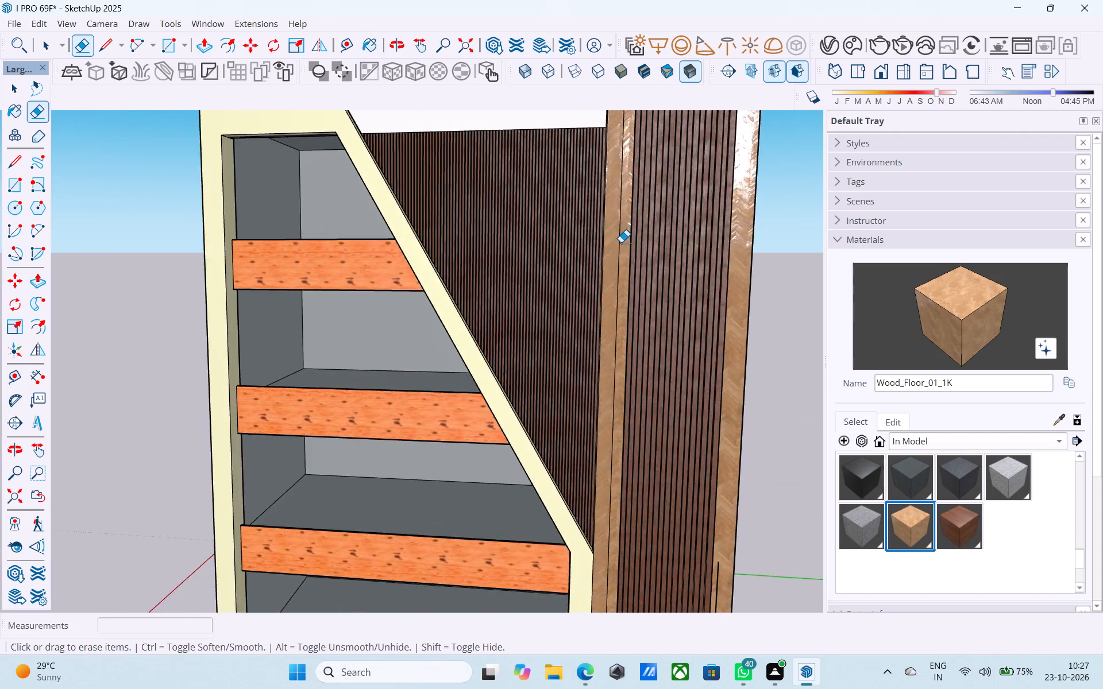
scroll(621, 242, up, 2)
click(621, 243)
scroll(504, 219, down, 14)
key(space)
middle_click(472, 204)
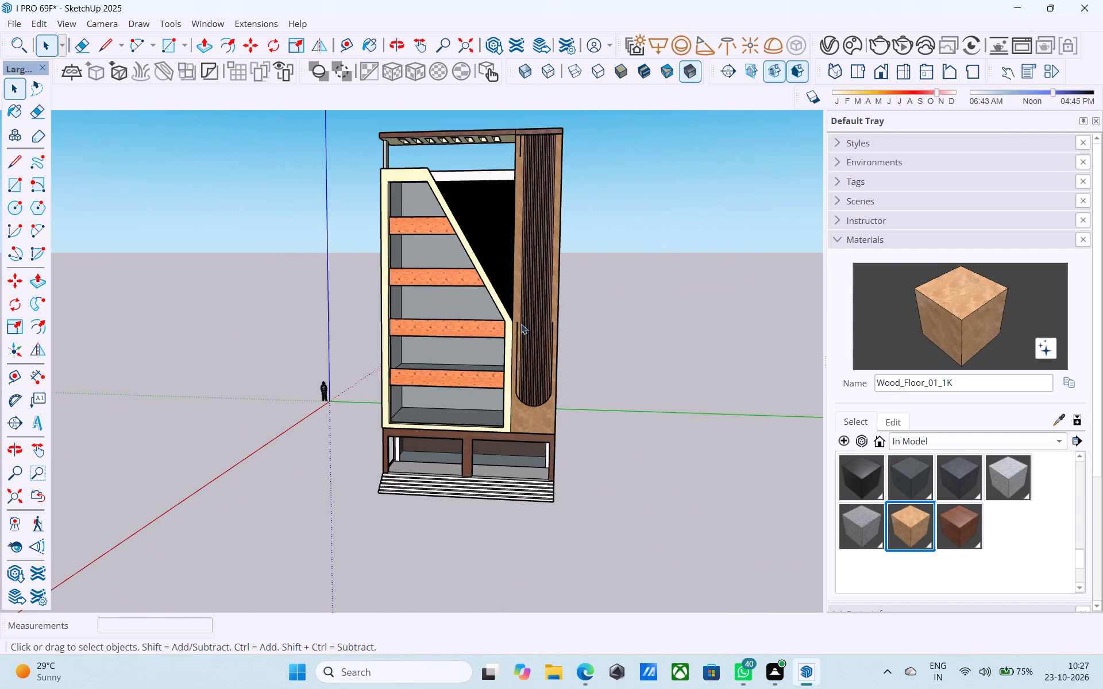
scroll(526, 339, up, 18)
key(e)
drag(495, 362, 481, 355)
scroll(475, 328, down, 6)
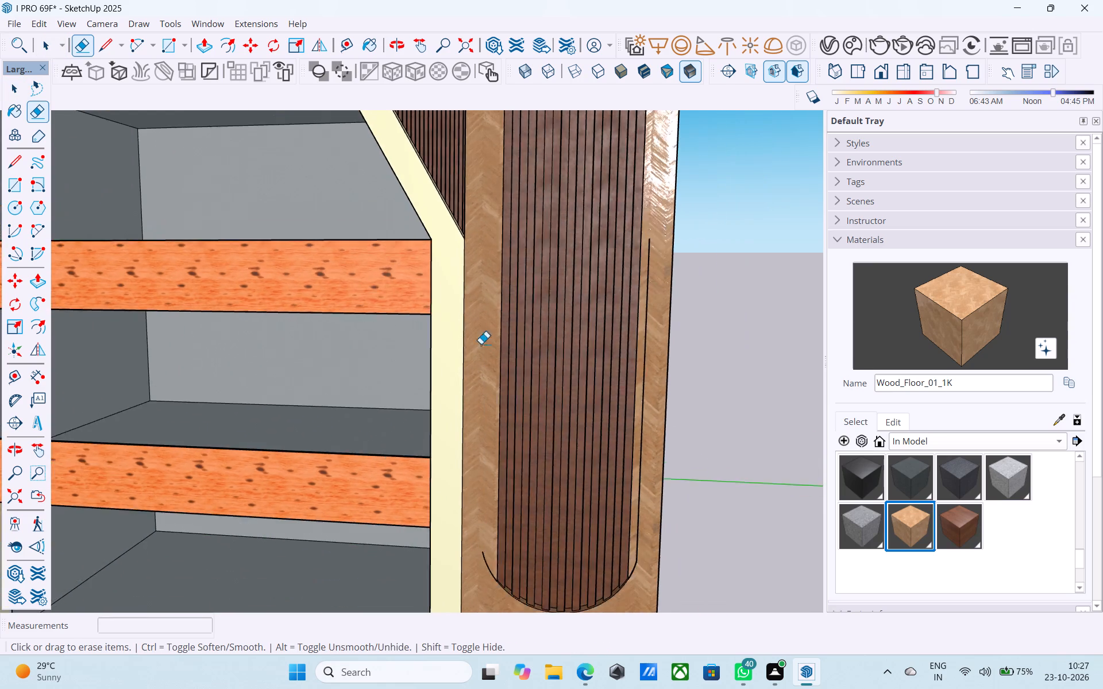
Erase the leftover curved and vertical seam lines around the rounded bottom of the slatted column.
scroll(485, 550, up, 5)
click(487, 512)
click(702, 401)
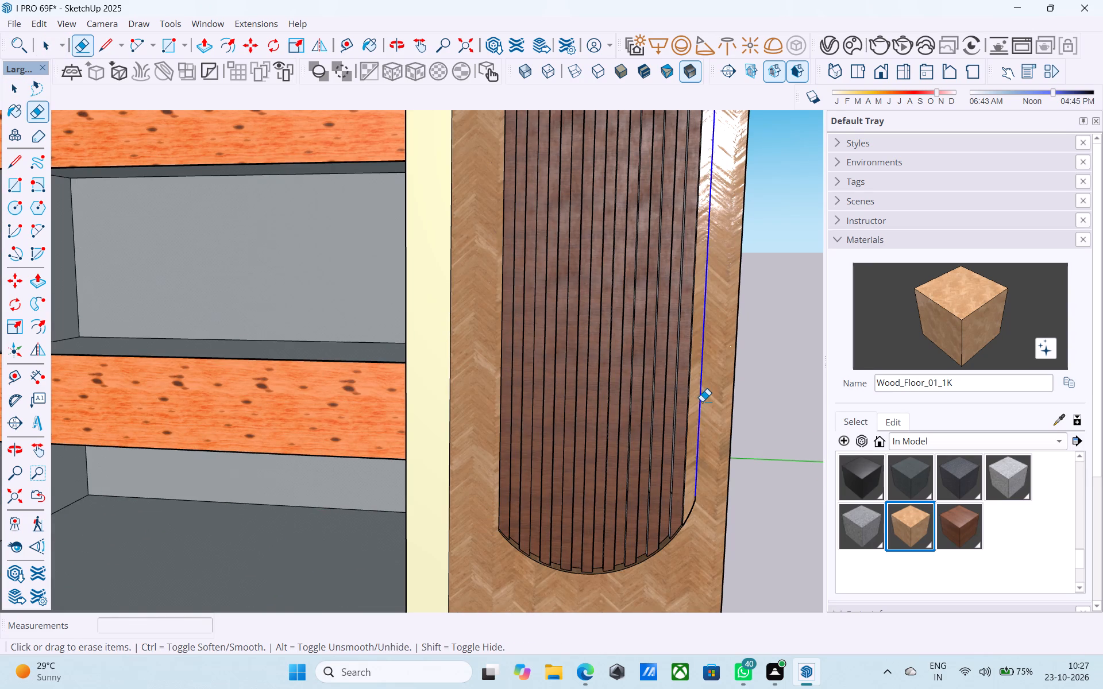
click(691, 509)
scroll(678, 494, down, 6)
key(space)
Erase the leftover seam at the top of the column's inner border and the joint line on the top board's front edge.
middle_drag(627, 467, 617, 541)
scroll(600, 531, down, 5)
middle_drag(600, 532, 609, 474)
scroll(603, 461, down, 10)
middle_drag(592, 480, 590, 471)
scroll(595, 234, up, 2)
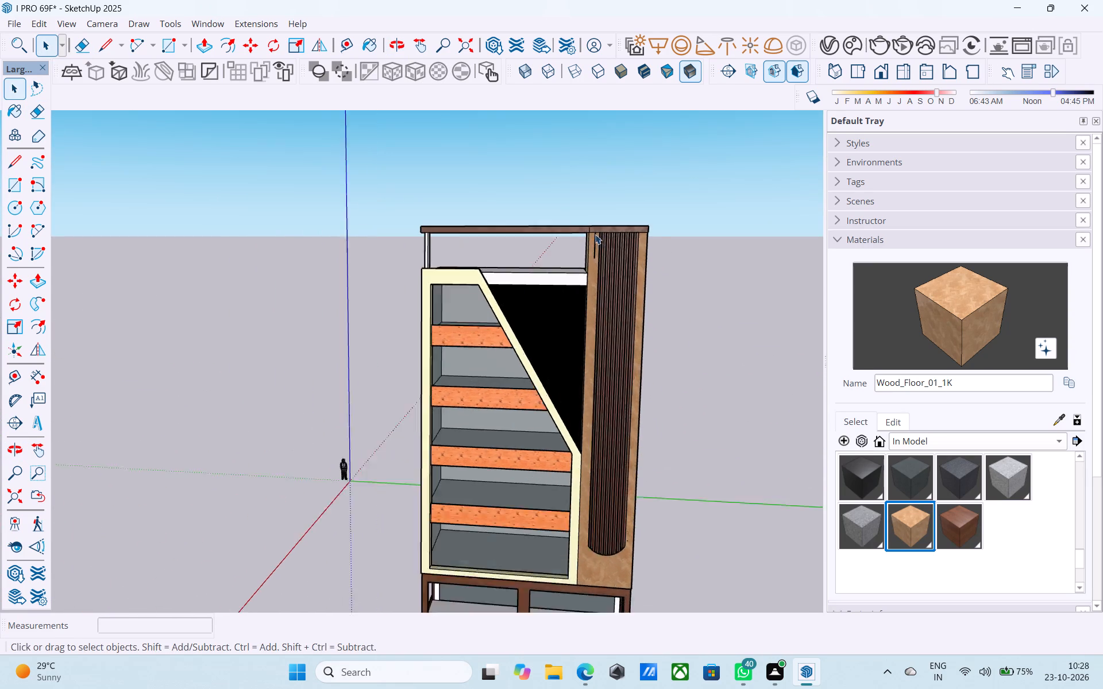
scroll(595, 234, up, 10)
key(e)
scroll(595, 241, up, 4)
drag(596, 242, 591, 241)
drag(579, 213, 564, 210)
scroll(563, 208, down, 1)
scroll(563, 208, up, 1)
scroll(563, 208, down, 4)
key(space)
Save the model.
key(ctrl+s)
Paint the visible faces of the post supporting the overhead top board with E01_Mint_Frost.
scroll(564, 205, down, 3)
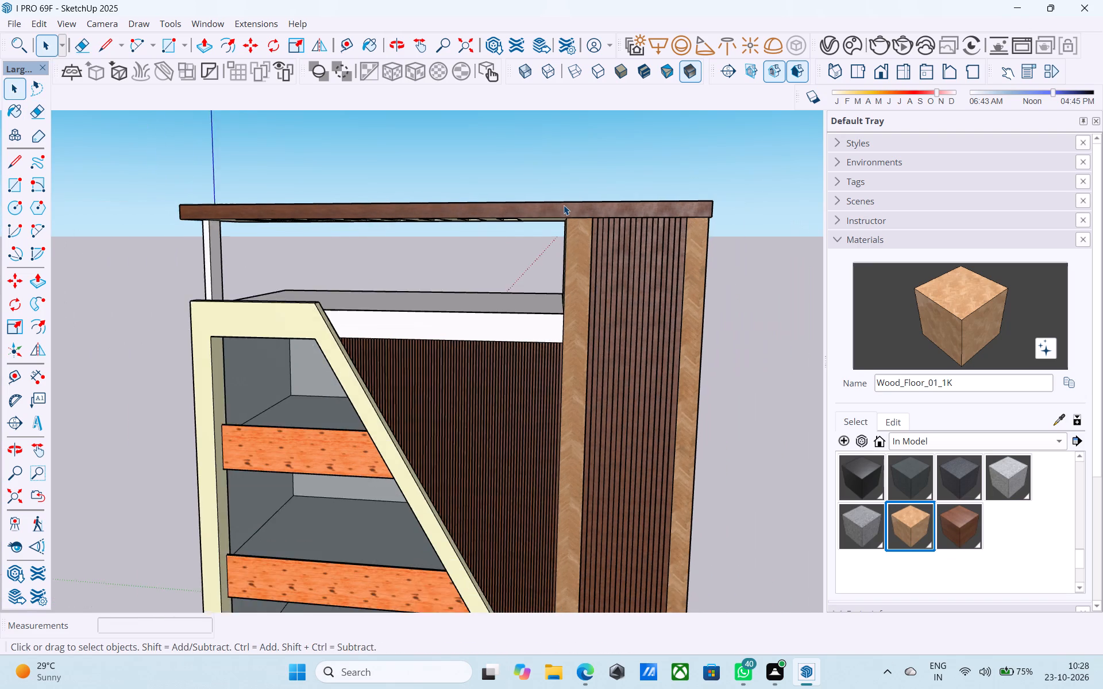
key(space)
middle_drag(564, 205, 603, 218)
click(904, 436)
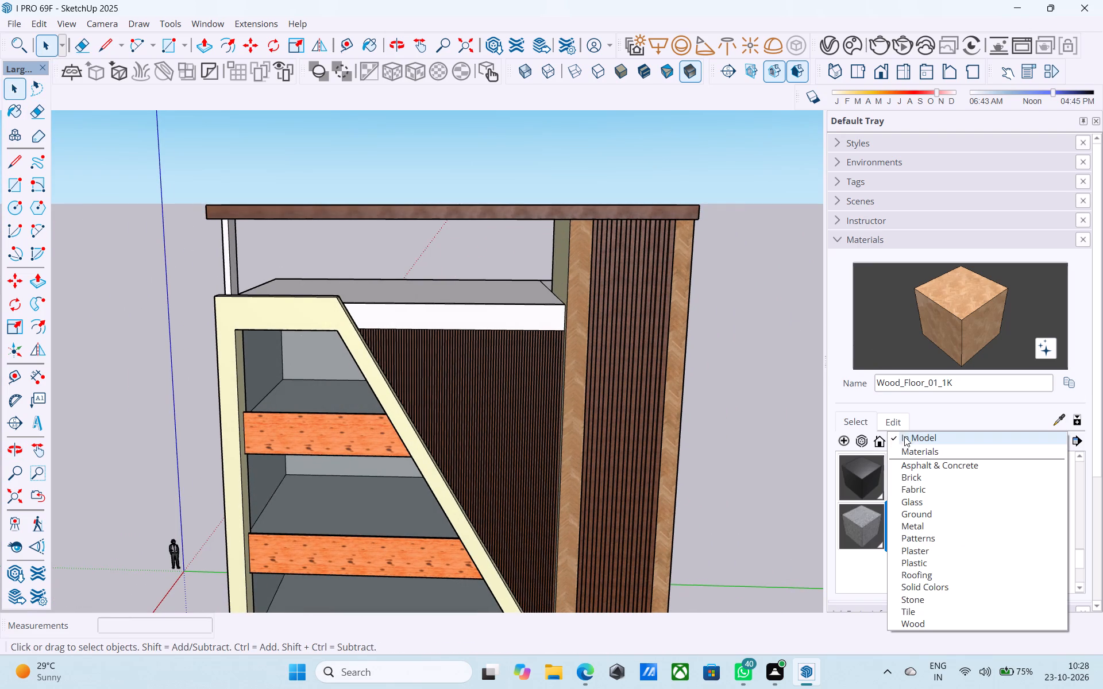
click(914, 437)
scroll(915, 440, down, 5)
scroll(917, 456, up, 6)
click(914, 476)
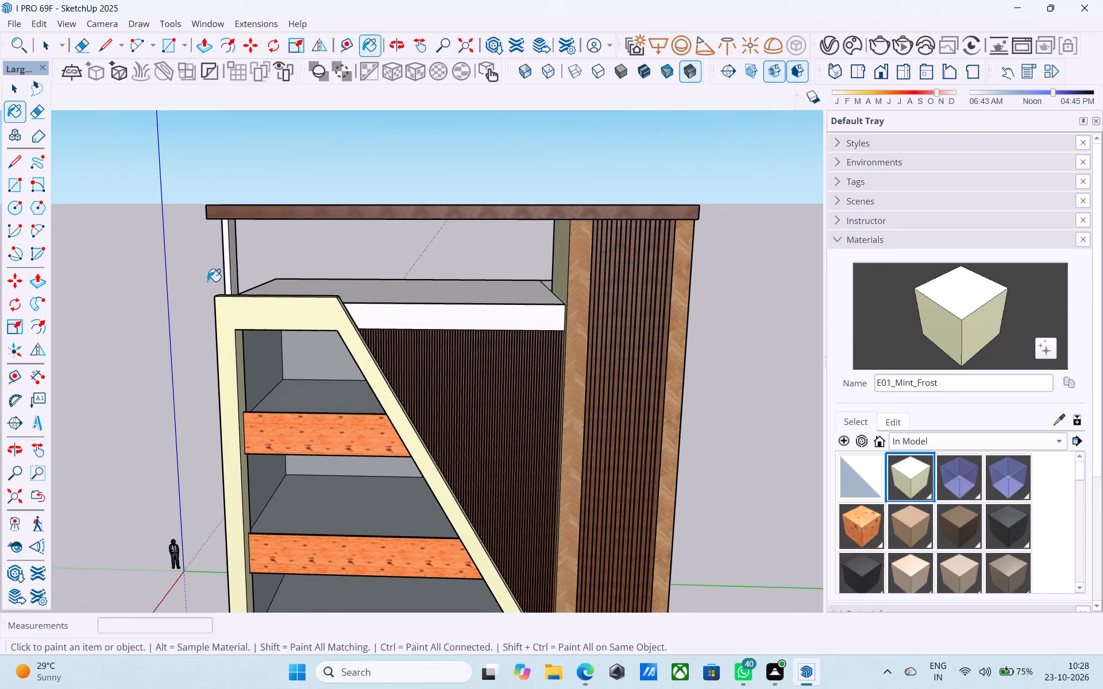
middle_drag(24, 195, 286, 192)
middle_drag(222, 199, 408, 213)
scroll(329, 202, up, 7)
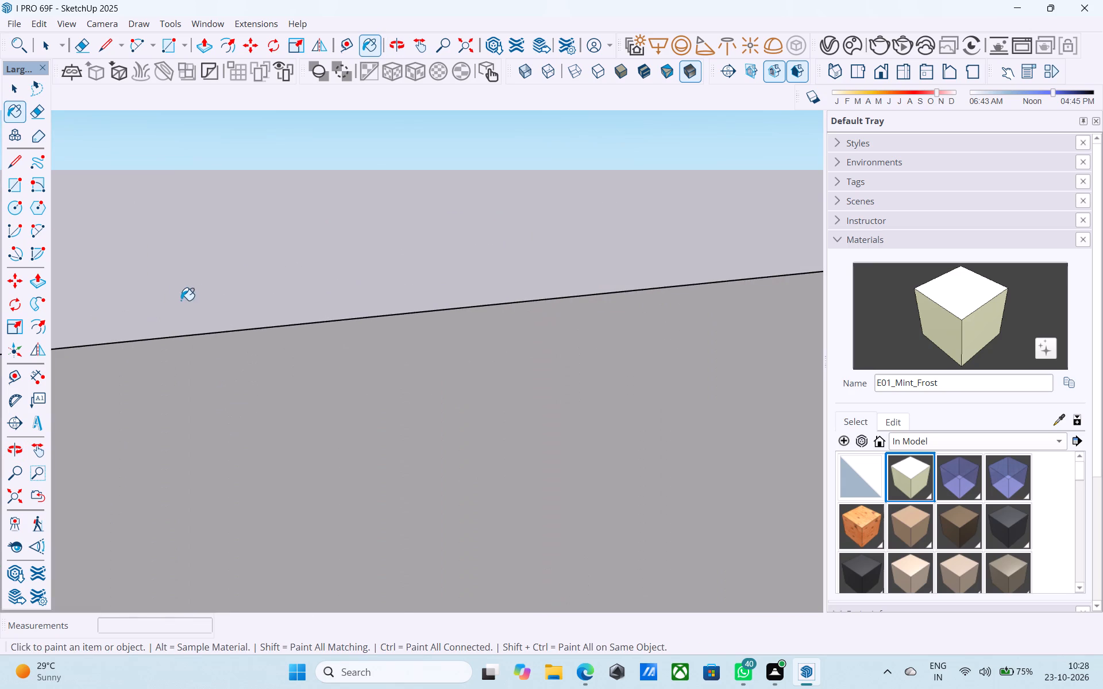
scroll(183, 291, down, 5)
click(172, 289)
double_click(168, 285)
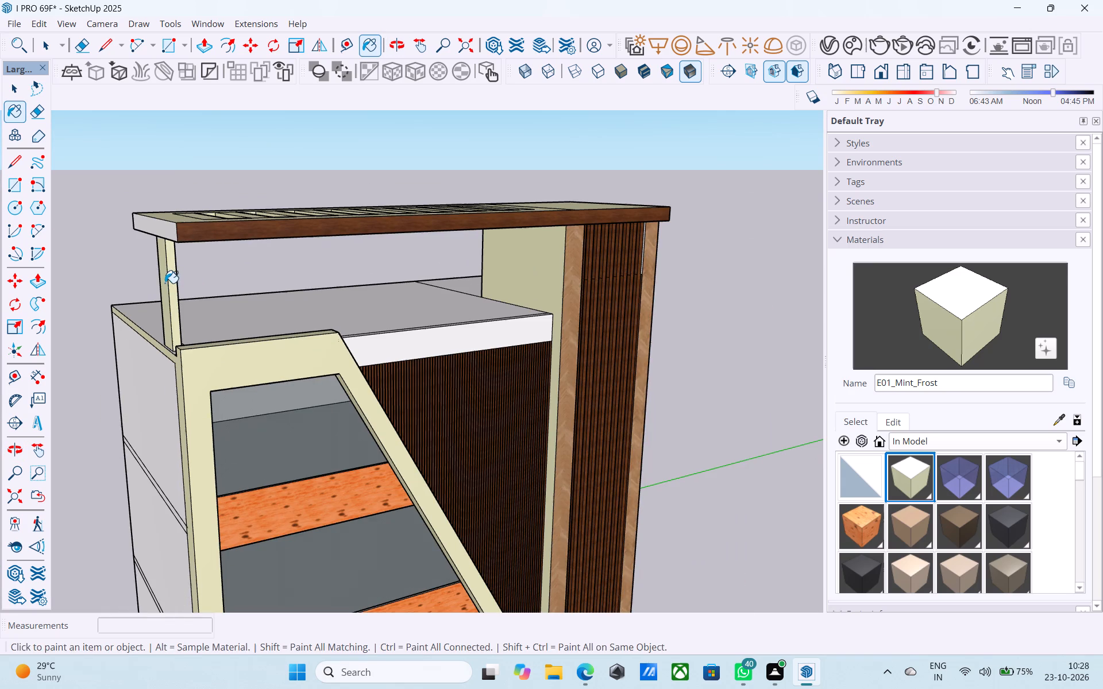
Paint the support post's remaining rear-side faces and the top board's long back edge with E01_Mint_Frost.
middle_drag(167, 283, 873, 253)
scroll(724, 255, up, 3)
scroll(547, 251, down, 4)
middle_drag(547, 250, 723, 224)
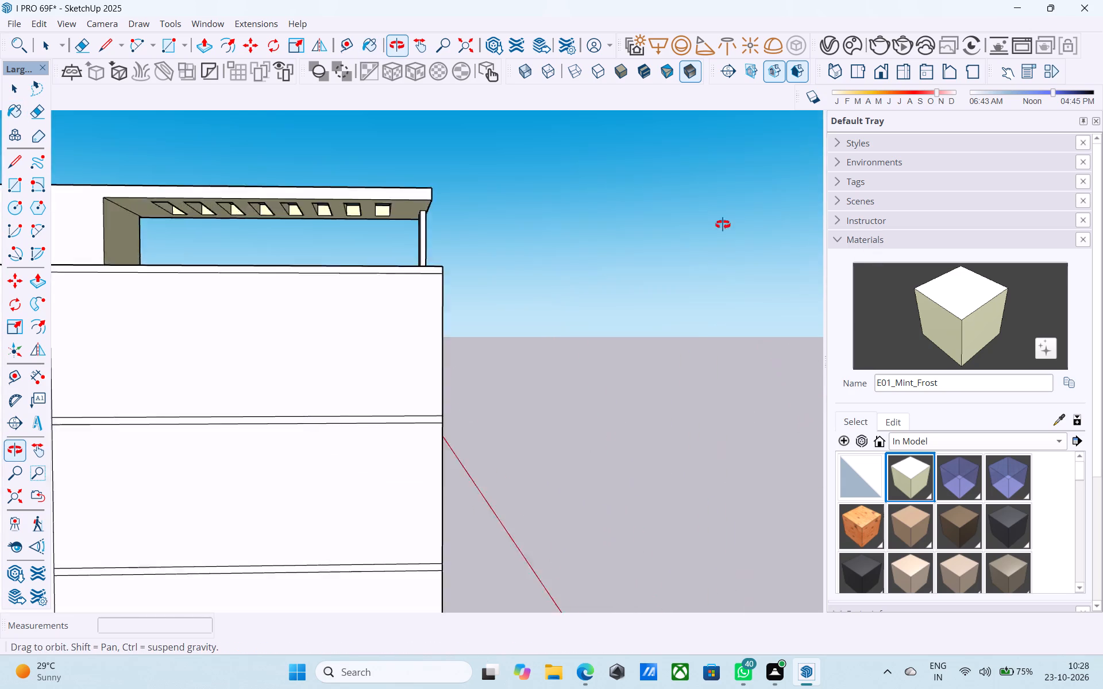
middle_drag(723, 224, 829, 285)
scroll(541, 261, up, 4)
scroll(462, 260, down, 2)
click(229, 276)
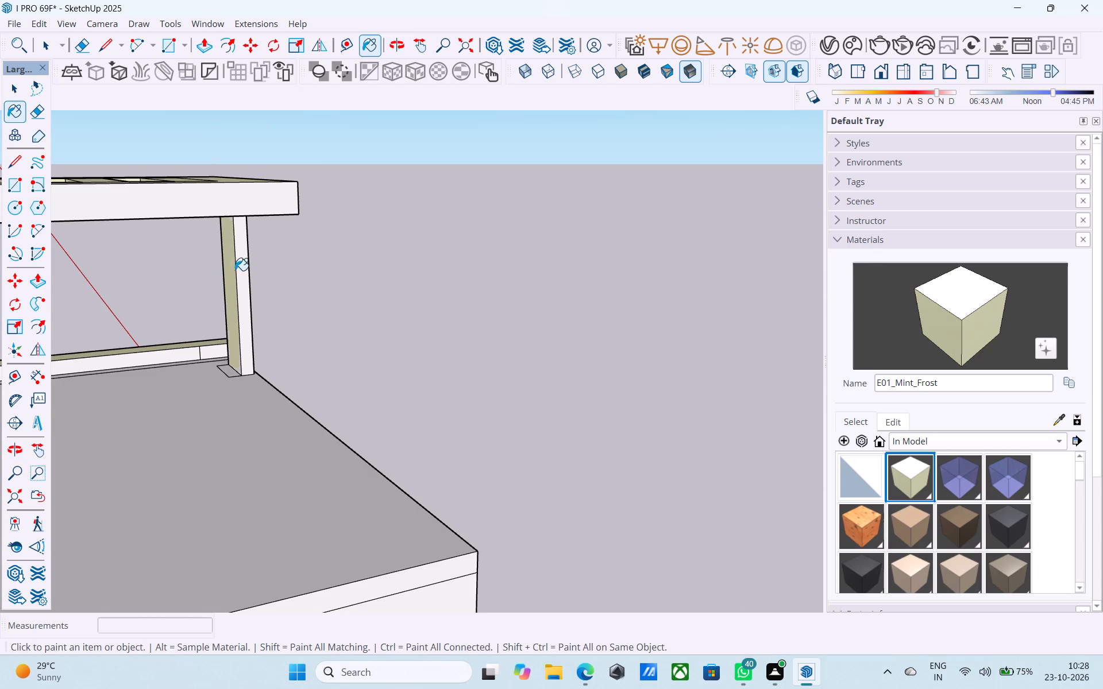
click(241, 269)
click(246, 195)
middle_drag(227, 260, 220, 280)
Paint the overhead top board's end edge above the support post with E01_Mint_Frost.
key(e)
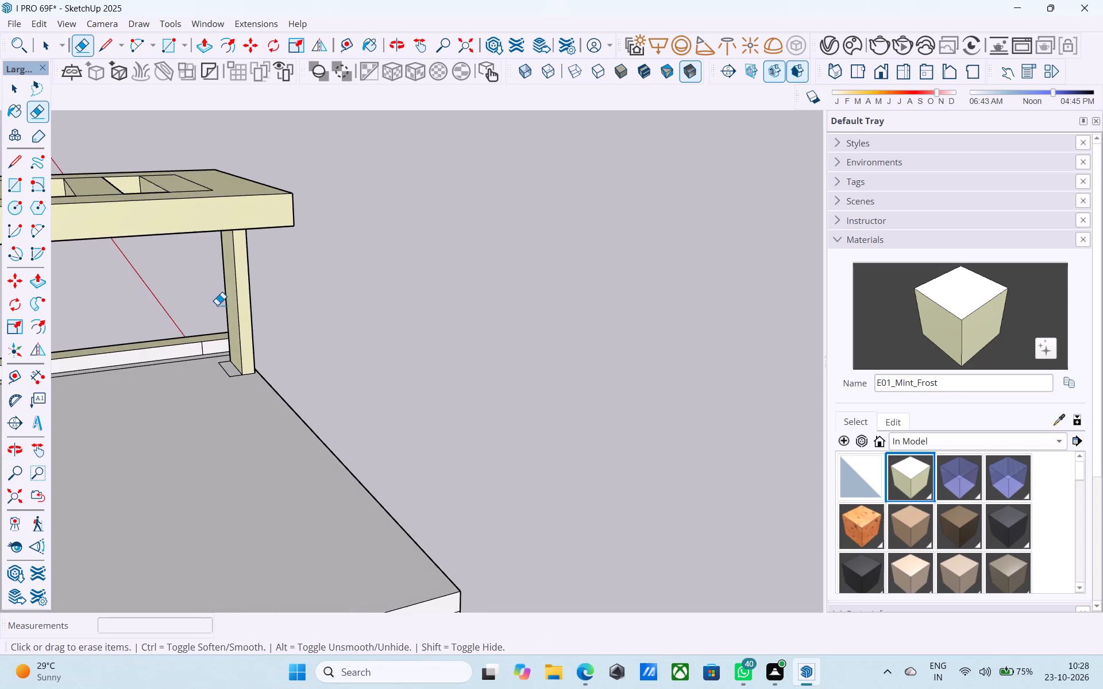
scroll(217, 307, up, 3)
scroll(255, 212, down, 11)
middle_drag(290, 243, 522, 229)
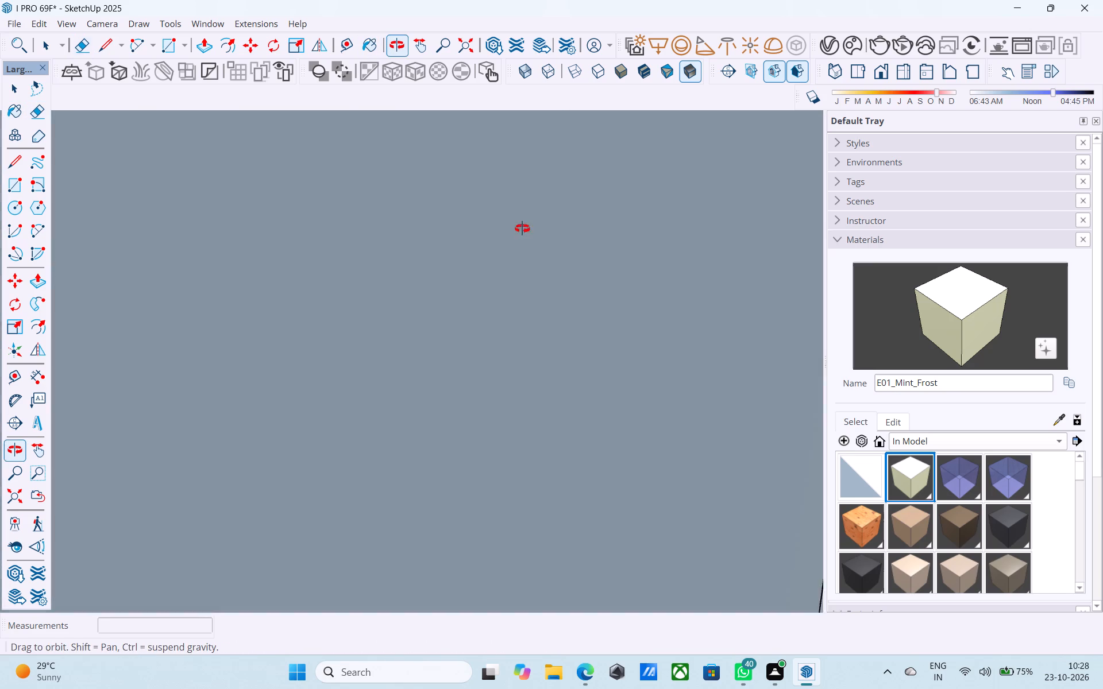
middle_drag(522, 229, 733, 244)
scroll(532, 242, down, 20)
scroll(532, 242, down, 2)
key(space)
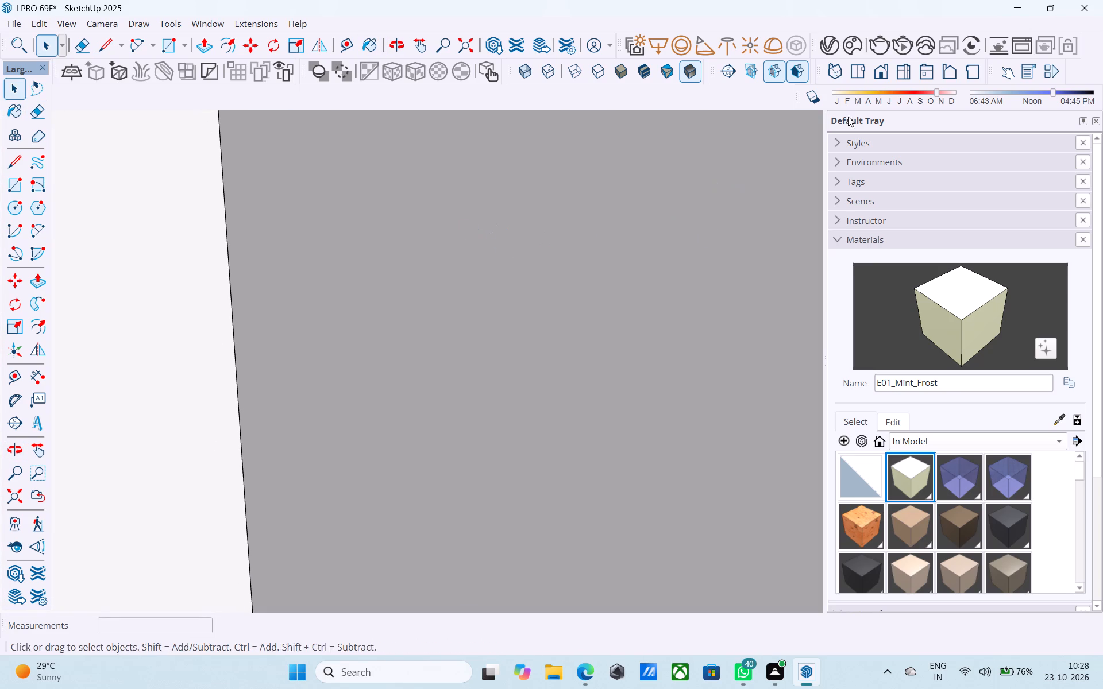
click(884, 76)
scroll(666, 160, down, 15)
middle_drag(541, 227, 348, 349)
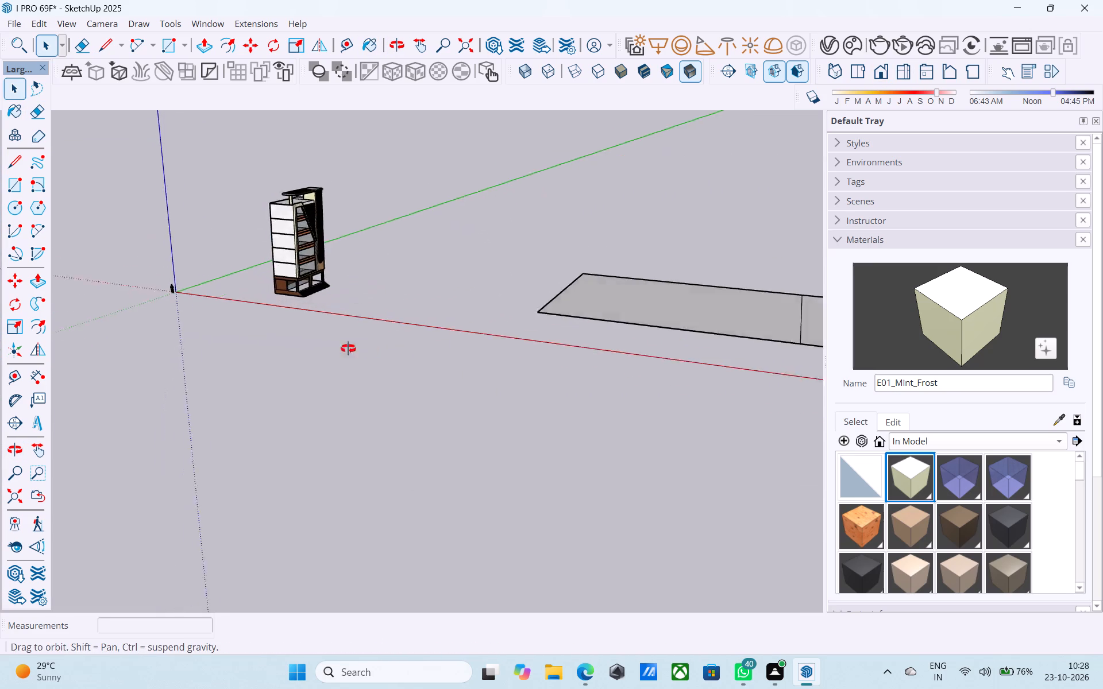
middle_drag(348, 349, 344, 347)
scroll(273, 243, up, 12)
middle_drag(310, 317, 177, 265)
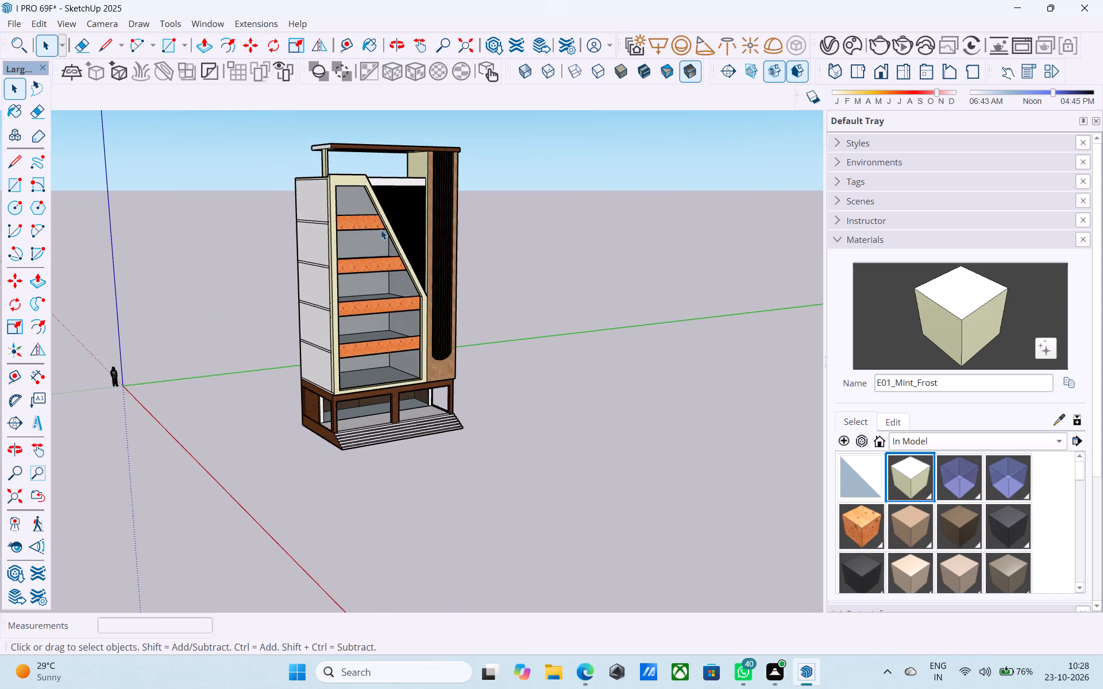
scroll(384, 218, up, 1)
middle_drag(391, 235, 939, 369)
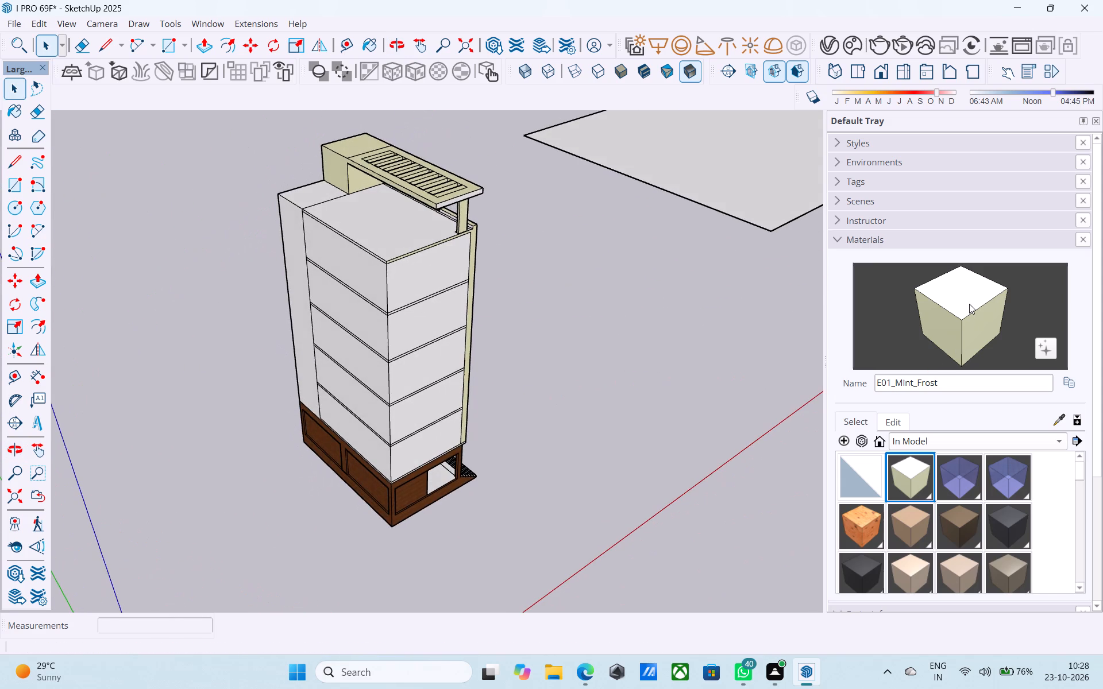
click(969, 304)
scroll(545, 194, up, 6)
scroll(435, 214, down, 4)
click(361, 211)
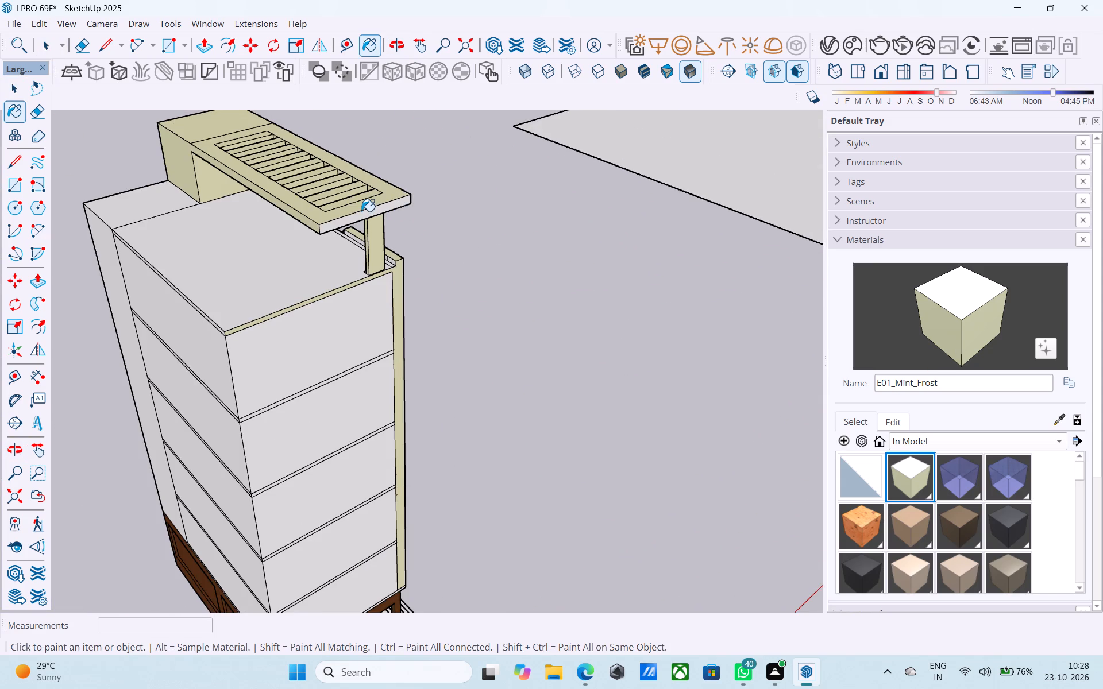
click(358, 215)
Paint the inner faces of the raised frame lip behind the support post with E01_Mint_Frost.
scroll(350, 247, up, 10)
click(358, 238)
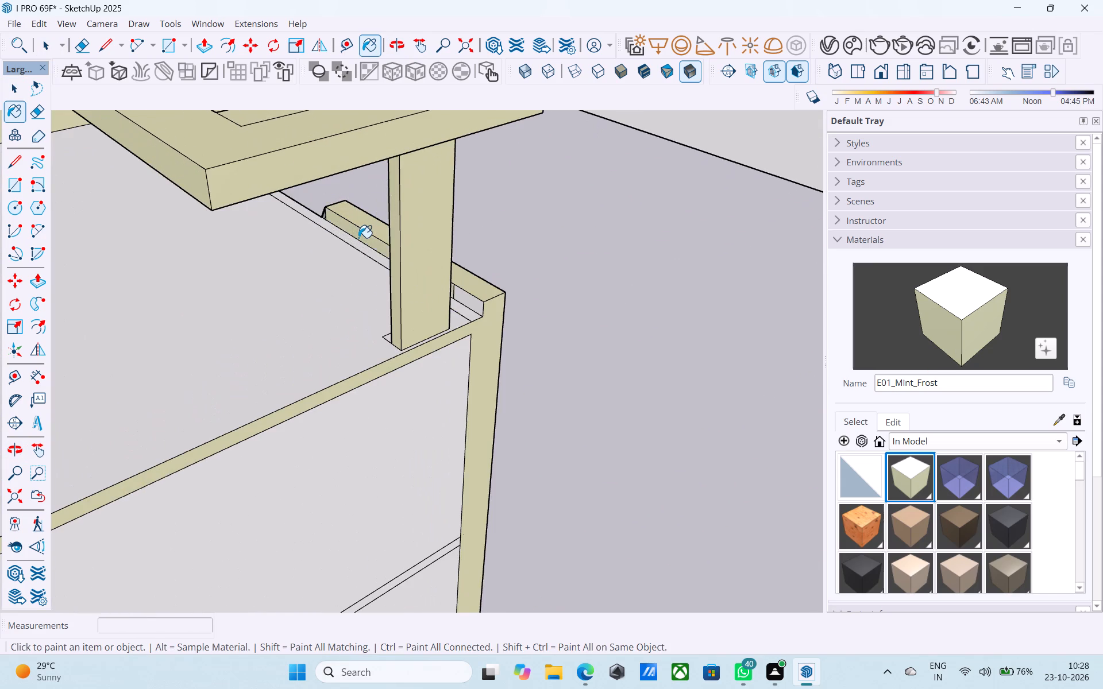
scroll(358, 238, up, 4)
middle_drag(358, 238, 627, 255)
click(730, 247)
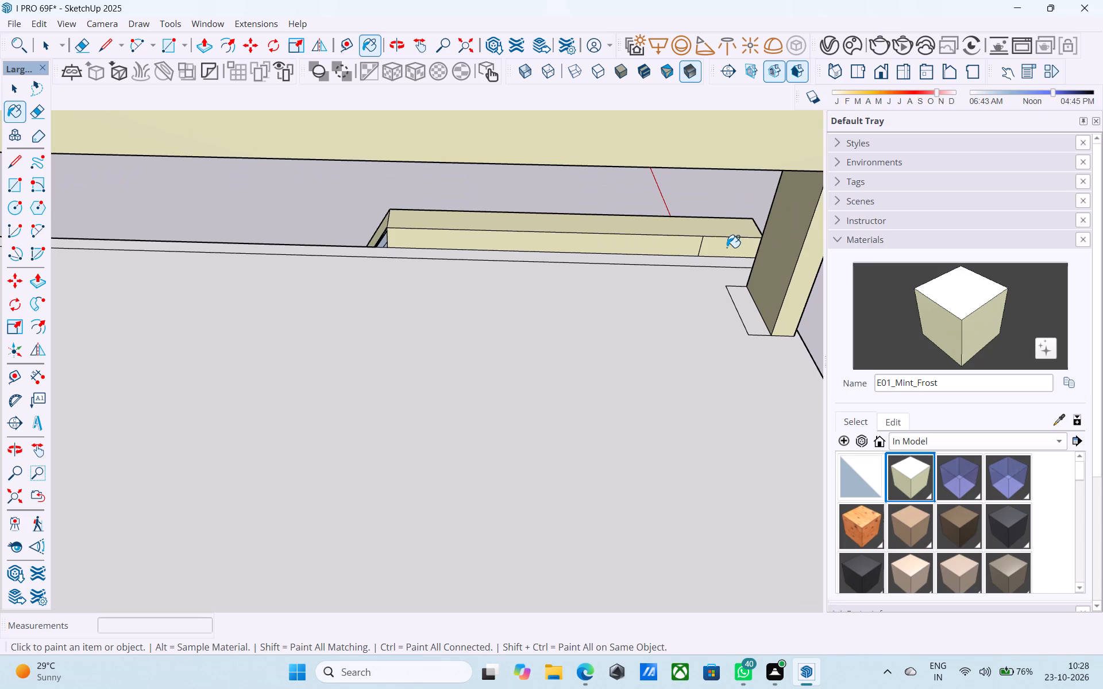
Erase the dividing line on the raised lip's inner face and the stray lines along its base on the cabinet top.
scroll(722, 249, up, 3)
key(e)
drag(699, 246, 687, 243)
drag(670, 264, 669, 276)
scroll(646, 257, down, 6)
scroll(677, 256, up, 5)
drag(681, 263, 686, 285)
Erase the leftover footprint outline beside the support post's base, keeping the cabinet top and post faces intact.
drag(728, 292, 727, 319)
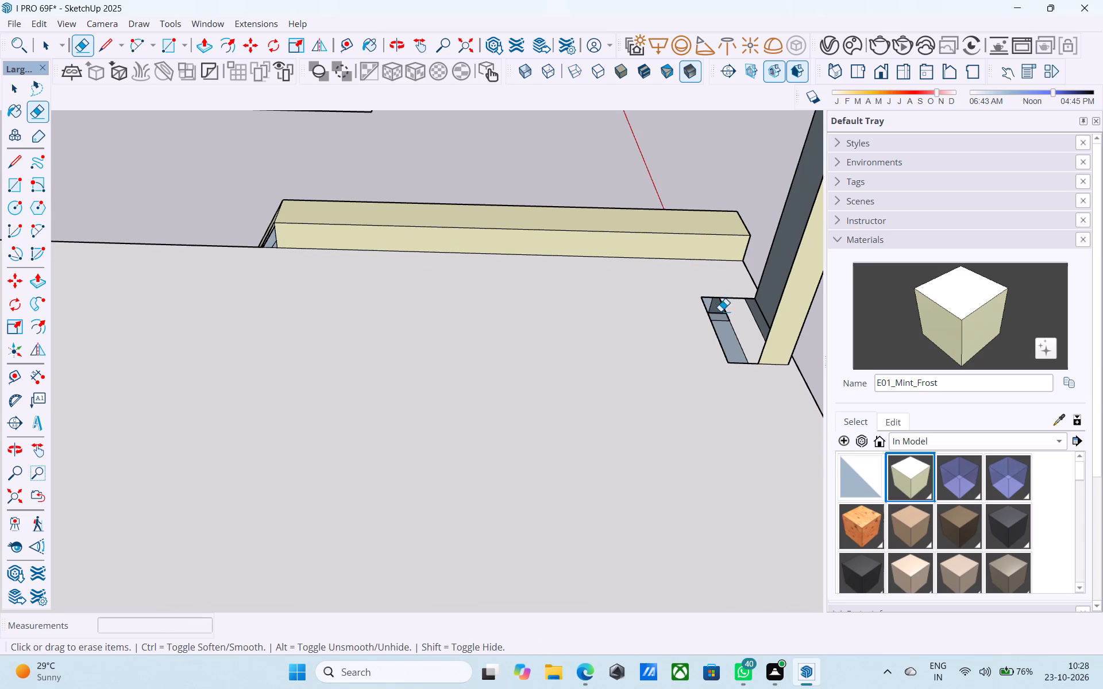
key(ctrl+z)
drag(715, 298, 710, 317)
drag(724, 363, 728, 363)
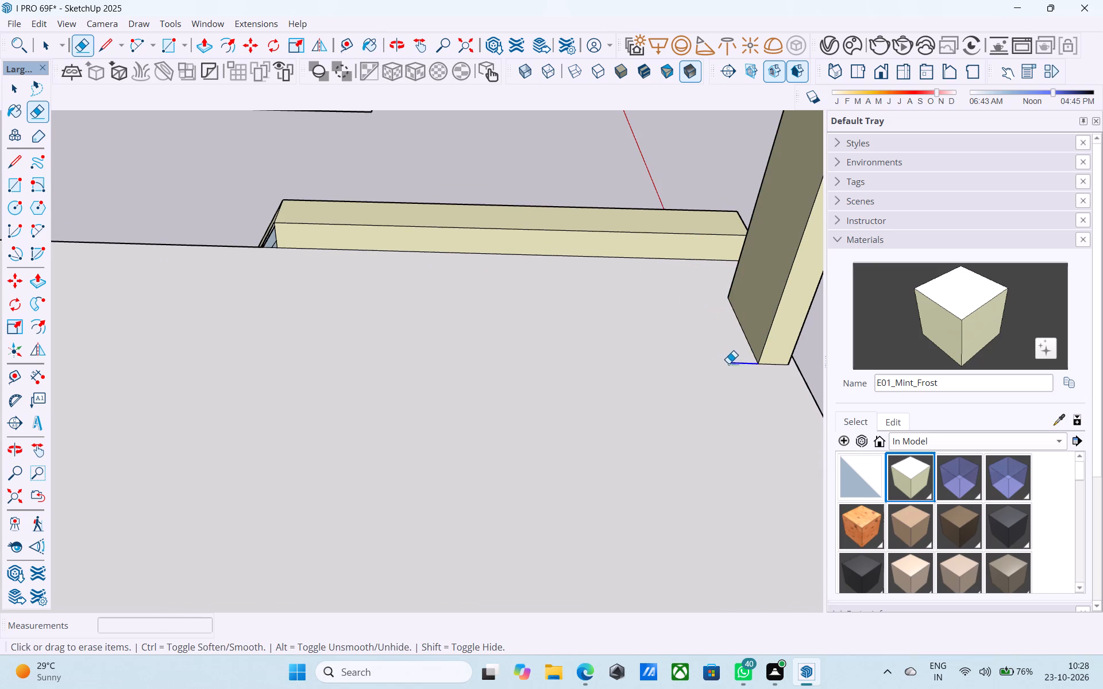
drag(728, 363, 737, 369)
Erase the line dividing the cabinet's top surface beside the tall column so it forms one face.
scroll(693, 347, down, 1)
middle_drag(668, 332, 520, 280)
scroll(507, 272, down, 12)
middle_drag(598, 249, 559, 247)
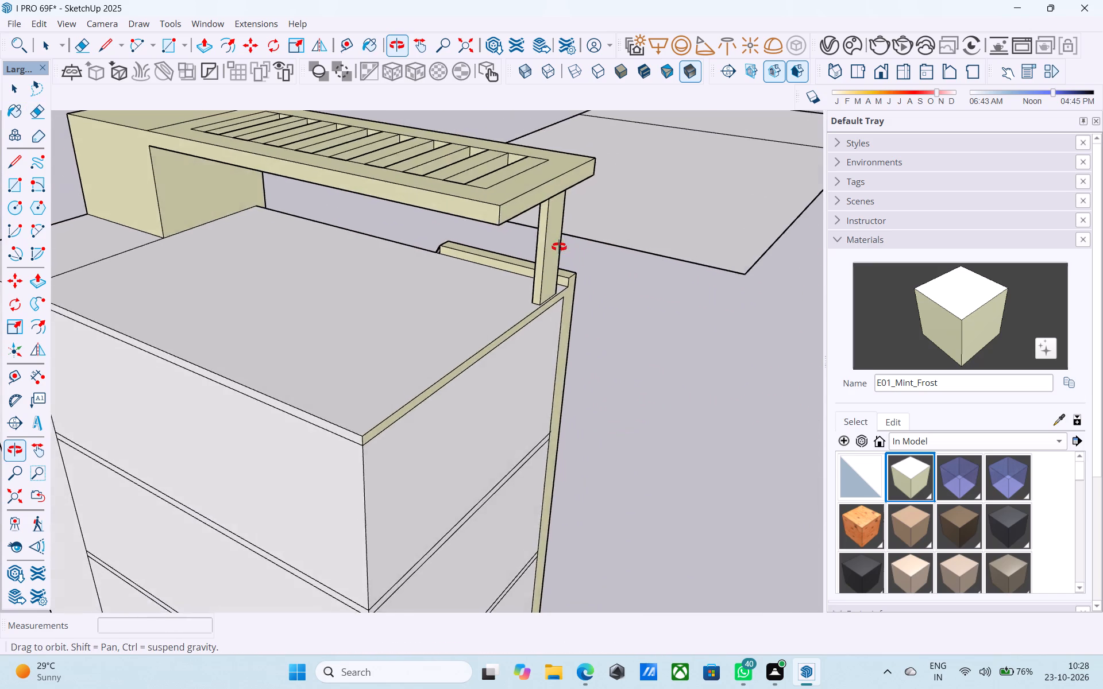
middle_drag(559, 247, 751, 256)
scroll(541, 224, up, 4)
scroll(489, 196, up, 2)
scroll(489, 196, down, 7)
middle_drag(491, 196, 495, 204)
scroll(496, 183, down, 11)
middle_drag(493, 186, 773, 152)
middle_drag(475, 166, 770, 137)
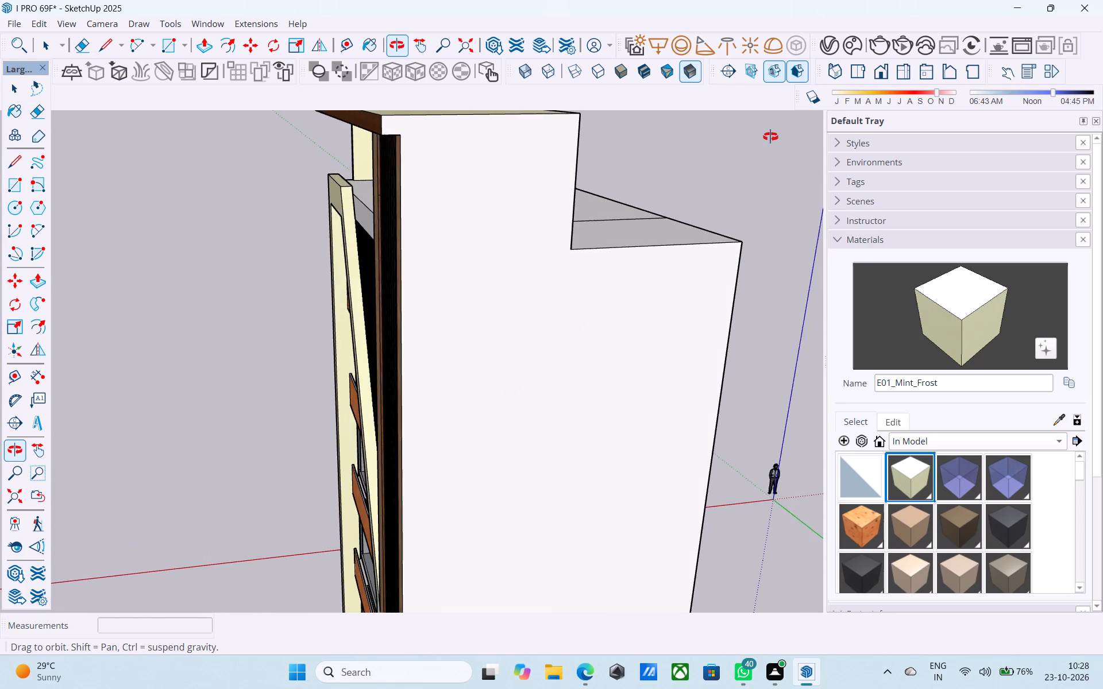
middle_drag(770, 137, 307, 177)
scroll(301, 172, down, 6)
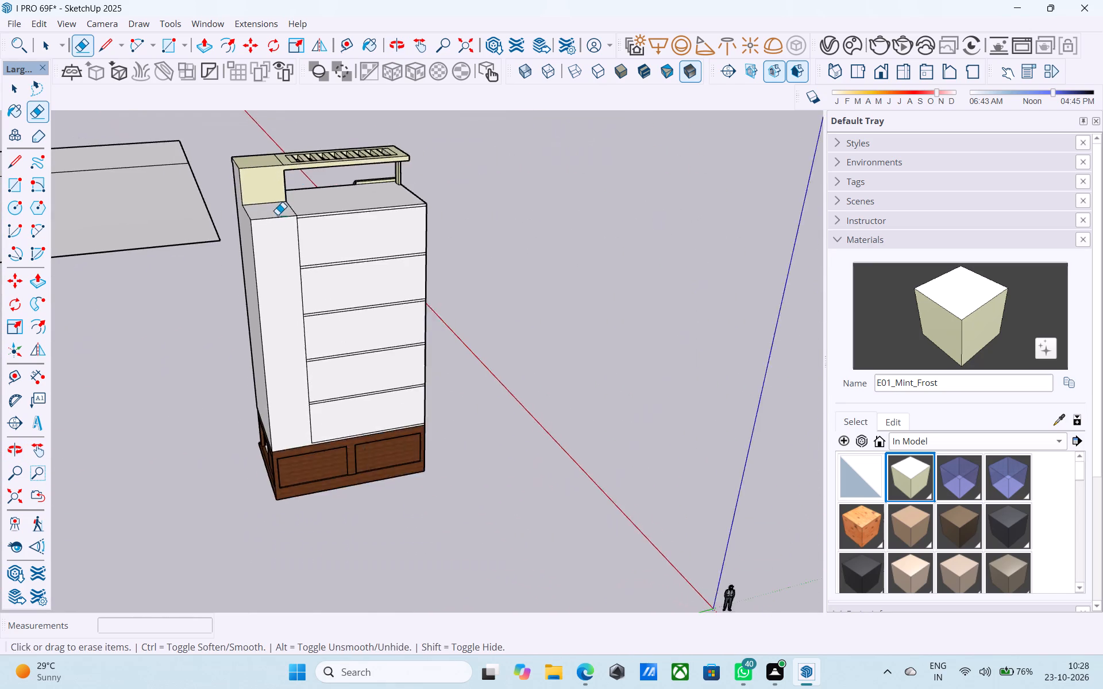
scroll(279, 217, up, 6)
drag(317, 200, 301, 203)
scroll(281, 129, down, 5)
Offset the outline of the cabinet's L-shaped top surface inward by 6".
middle_drag(277, 134, 256, 209)
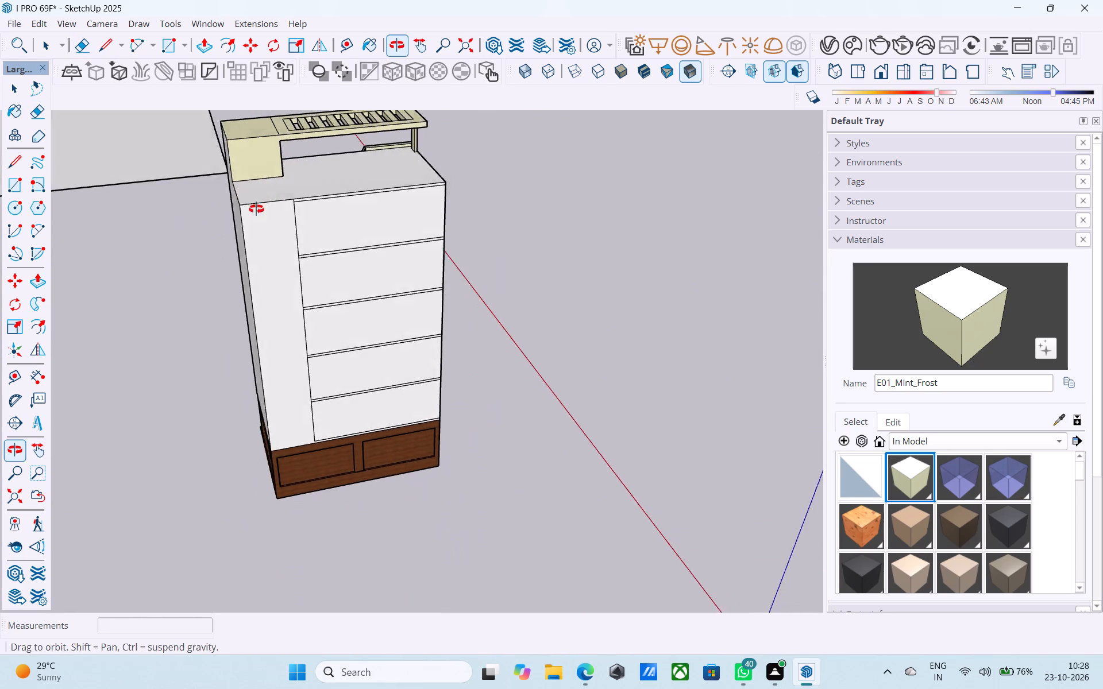
middle_drag(256, 209, 244, 258)
scroll(280, 215, up, 4)
key(space)
click(278, 214)
key(f)
click(278, 214)
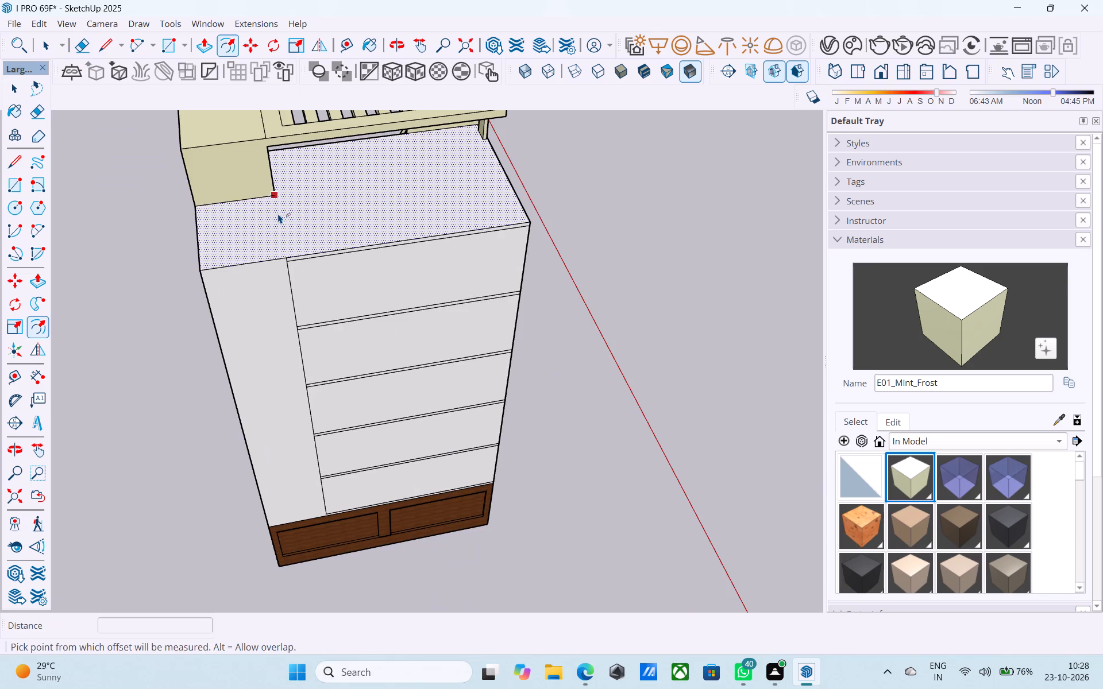
key(6)
key(shift+quotedbl)
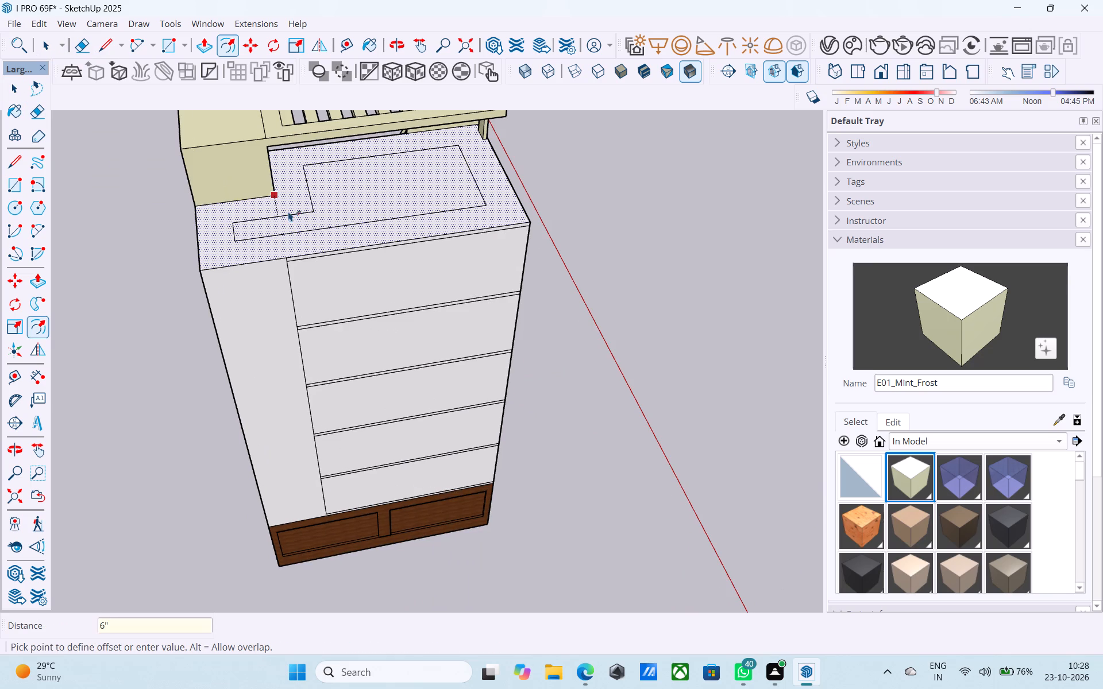
key(Return)
key(space)
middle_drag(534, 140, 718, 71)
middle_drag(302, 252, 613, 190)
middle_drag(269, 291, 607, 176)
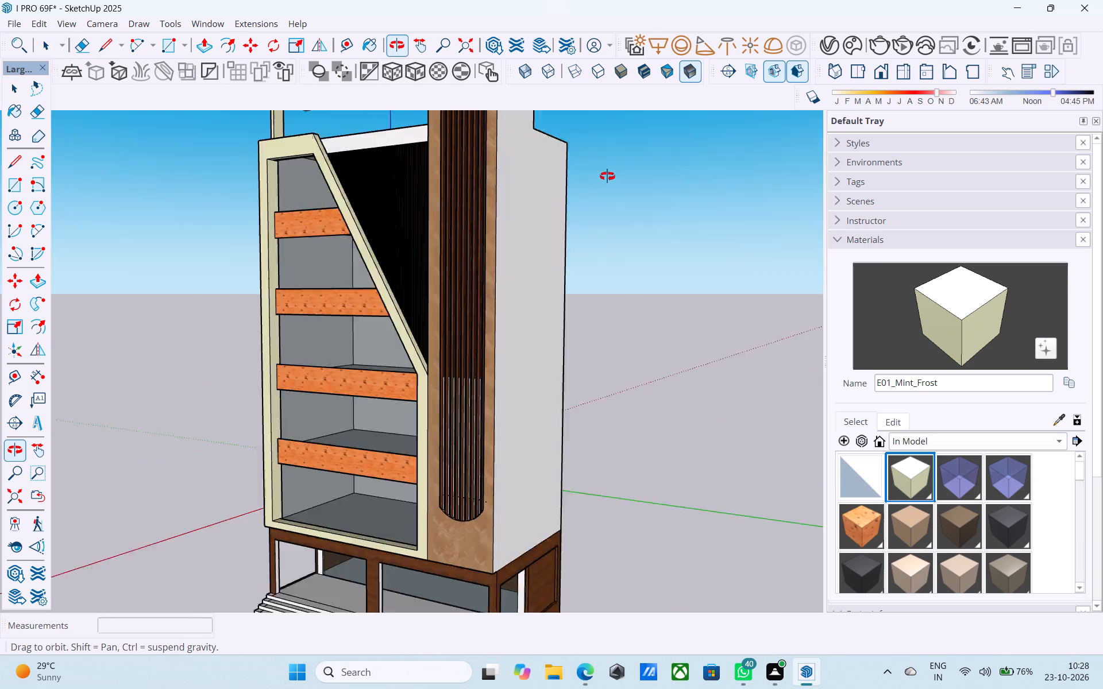
Draw a vertical line down the cabinet's outer side wall from the tall column's inner corner to the base.
middle_drag(607, 176, 142, 315)
scroll(215, 261, down, 4)
middle_drag(218, 261, 650, 202)
scroll(445, 257, up, 4)
scroll(410, 256, down, 5)
middle_drag(408, 251, 396, 251)
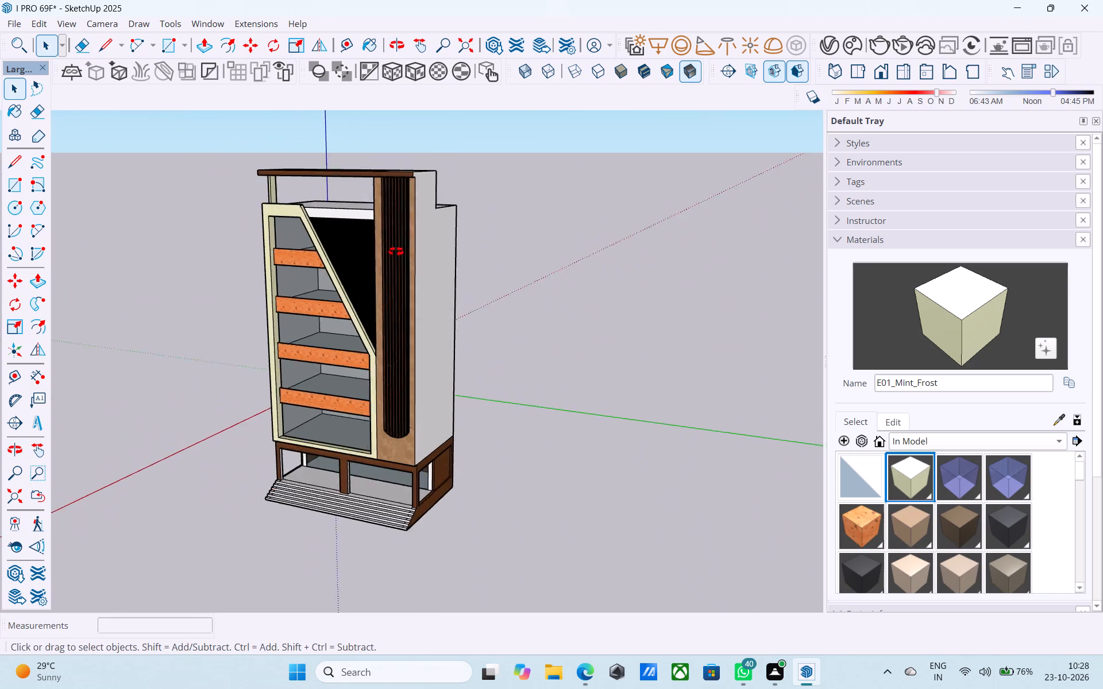
middle_drag(396, 251, 236, 262)
scroll(431, 222, up, 5)
middle_drag(425, 215, 195, 283)
scroll(377, 272, up, 3)
scroll(376, 269, down, 3)
middle_drag(376, 269, 365, 266)
key(k)
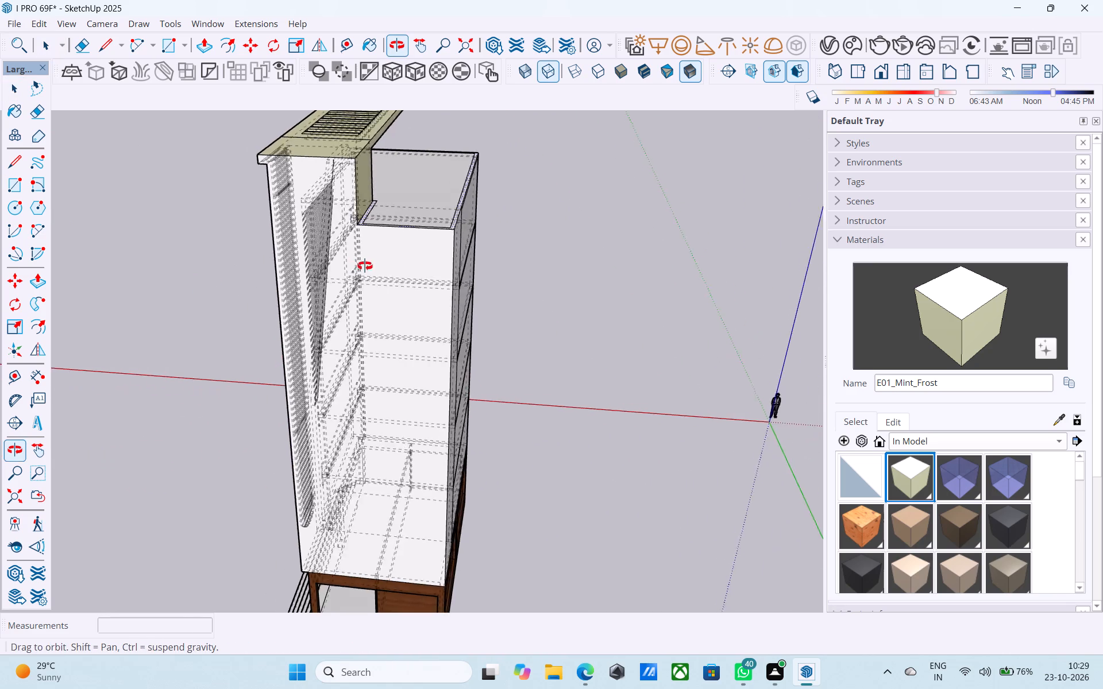
middle_drag(365, 266, 337, 266)
key(l)
scroll(337, 266, up, 4)
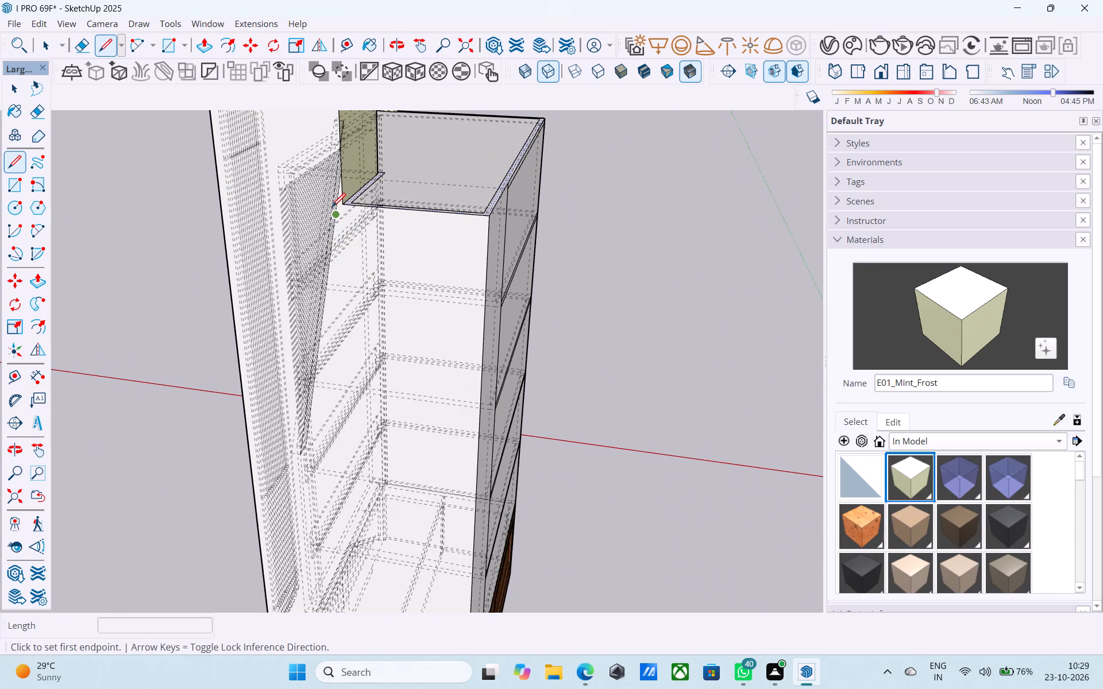
key(k)
click(343, 207)
scroll(339, 195, down, 7)
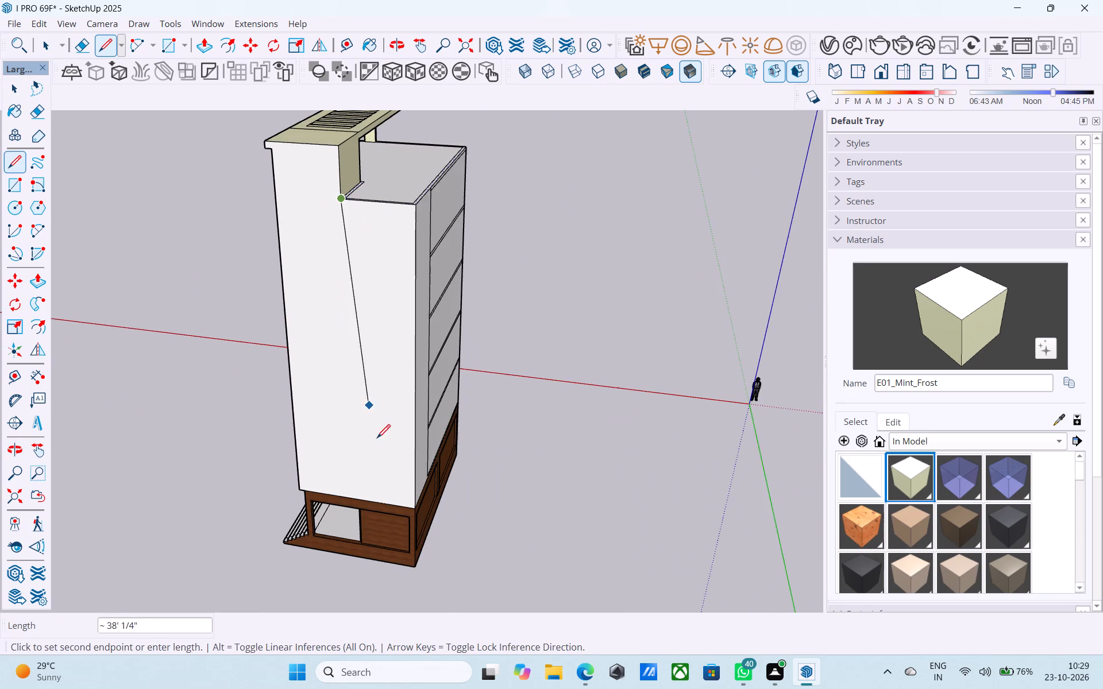
scroll(356, 427, up, 1)
click(352, 505)
key(space)
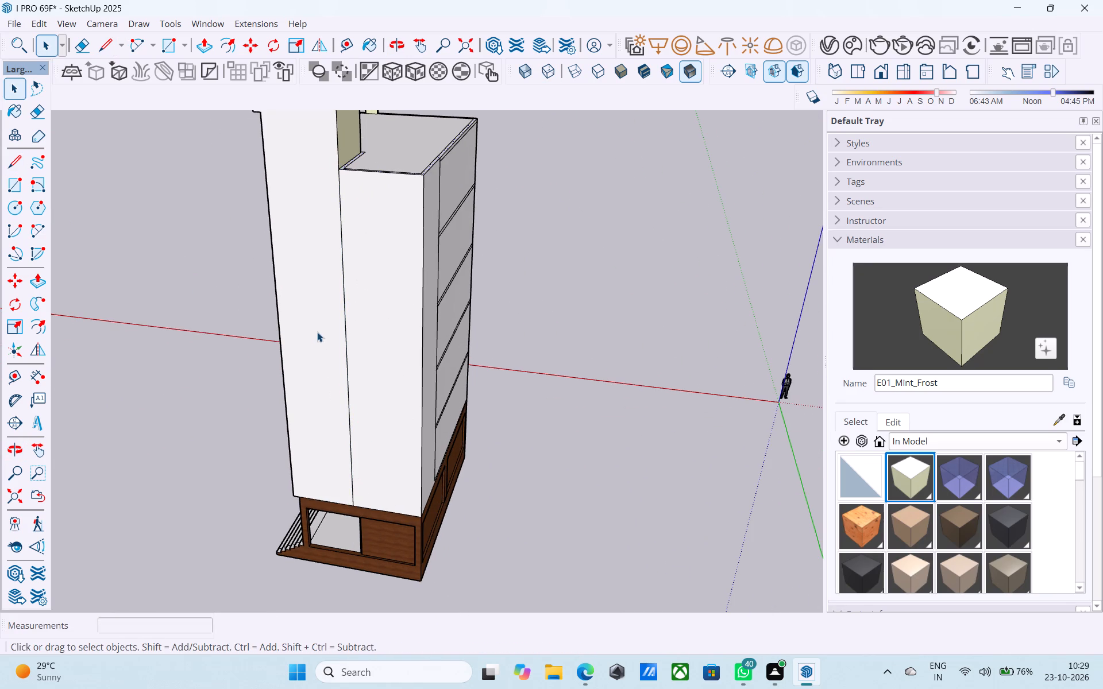
Push/Pull the tall column's part of the divided side wall outward by 6".
click(317, 332)
key(p)
click(317, 331)
text(6")
key(Return)
key(space)
Erase the leftover seam line at the top of the thickened column wall near the roof slab.
middle_drag(312, 329, 309, 328)
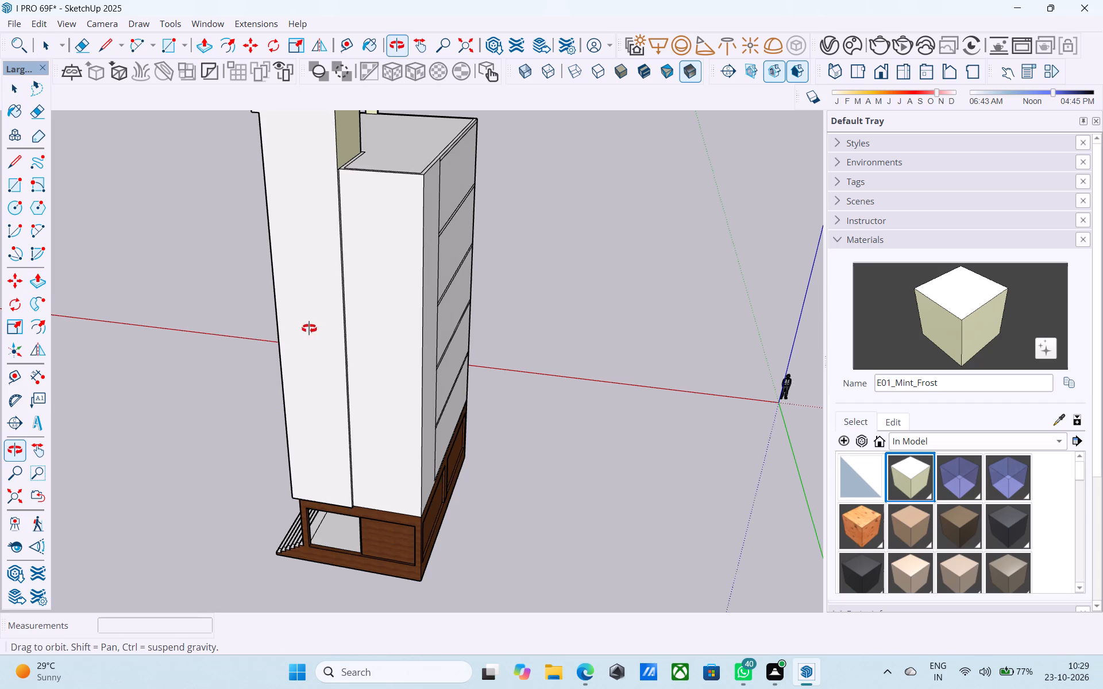
middle_drag(309, 328, 227, 334)
scroll(243, 331, up, 4)
middle_drag(298, 298, 187, 439)
scroll(277, 256, up, 4)
key(e)
scroll(229, 189, up, 2)
drag(226, 178, 225, 170)
key(space)
Erase the line dividing the roof slab's top face between the slotted part and the column.
scroll(222, 177, down, 5)
middle_drag(205, 292, 547, 237)
scroll(547, 234, down, 5)
middle_drag(320, 316, 676, 278)
scroll(450, 289, down, 3)
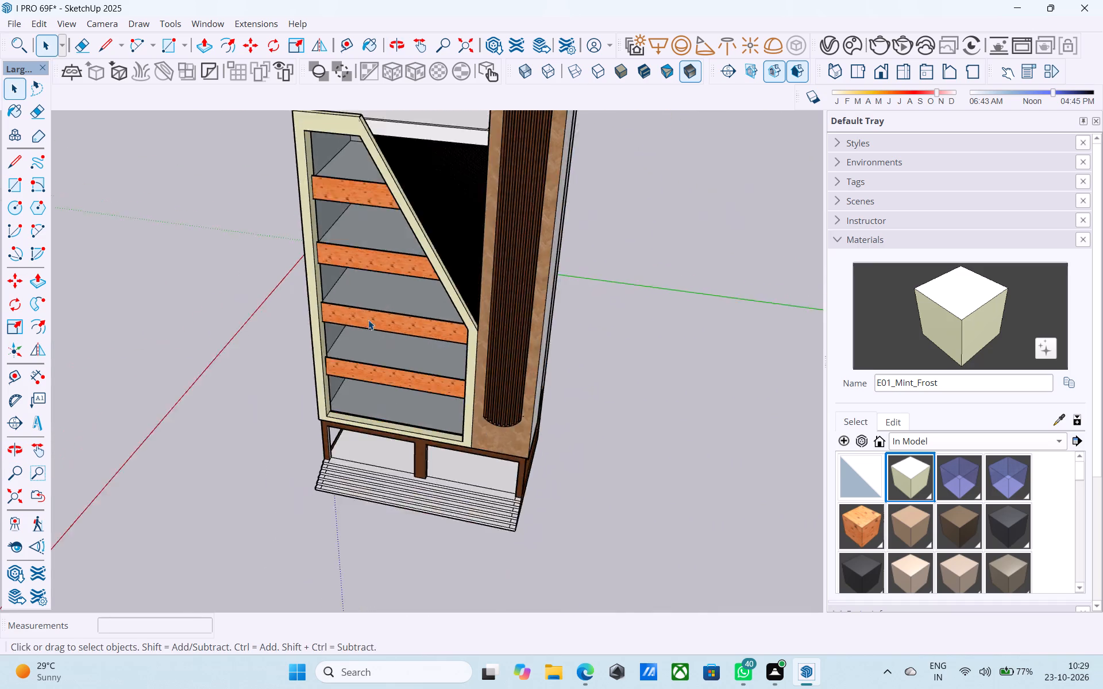
scroll(368, 320, down, 6)
middle_drag(360, 329, 446, 169)
scroll(446, 170, up, 4)
middle_drag(449, 167, 428, 390)
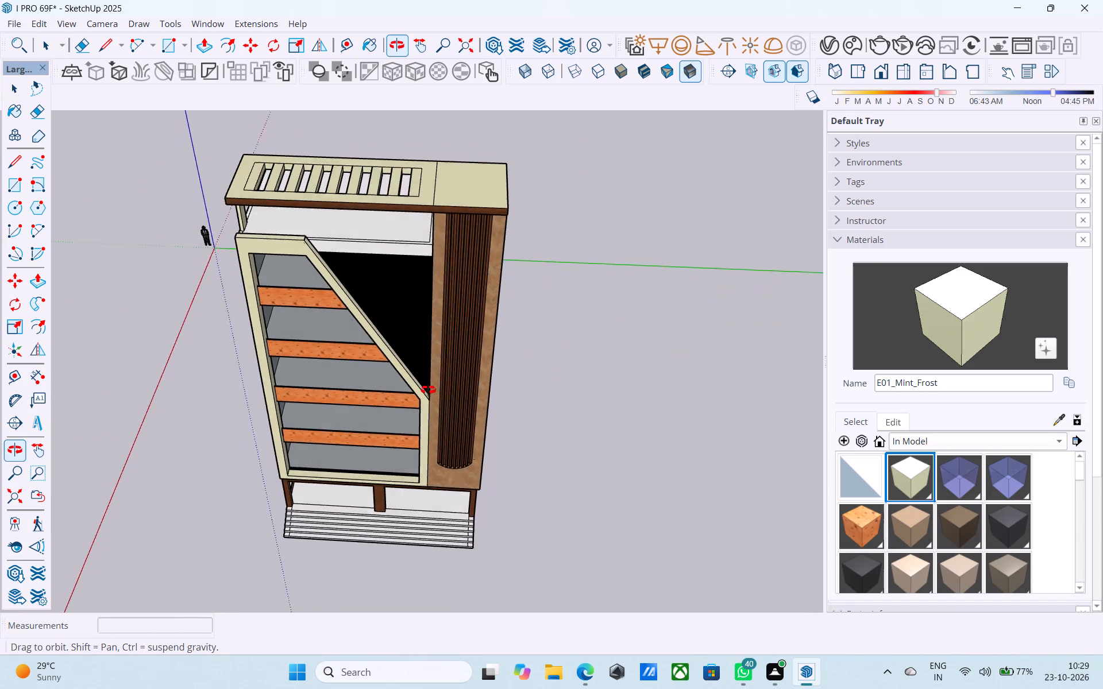
middle_drag(428, 390, 419, 438)
key(e)
scroll(430, 350, up, 3)
drag(445, 198, 438, 198)
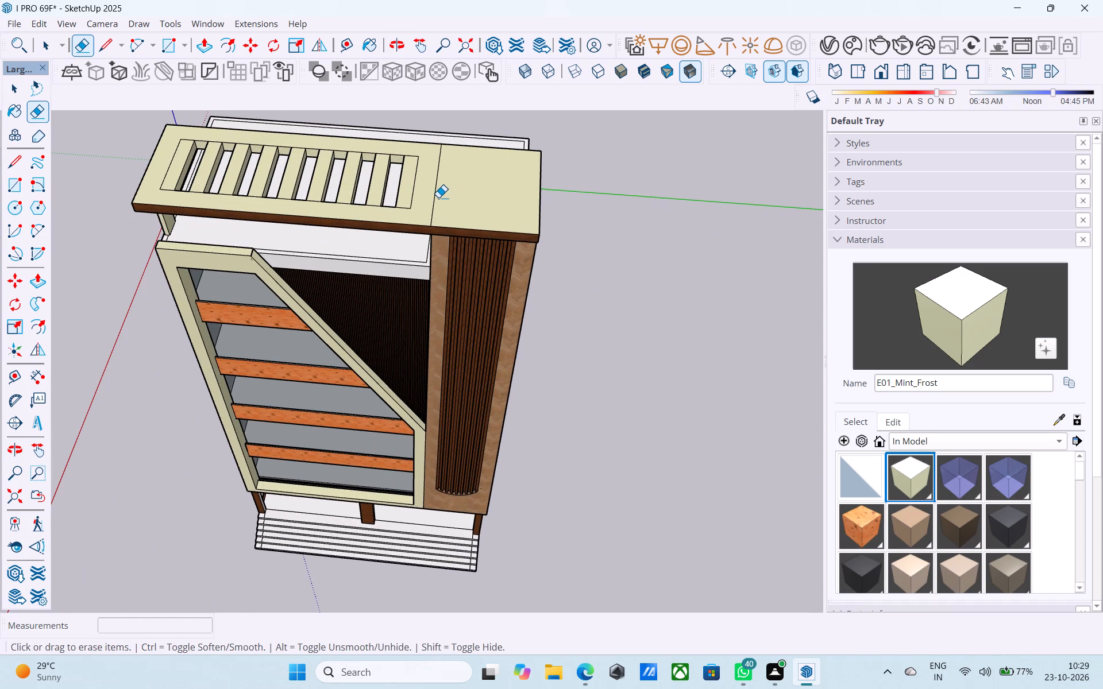
drag(438, 197, 430, 192)
key(space)
Save the model.
middle_drag(399, 250, 450, 110)
scroll(446, 126, down, 5)
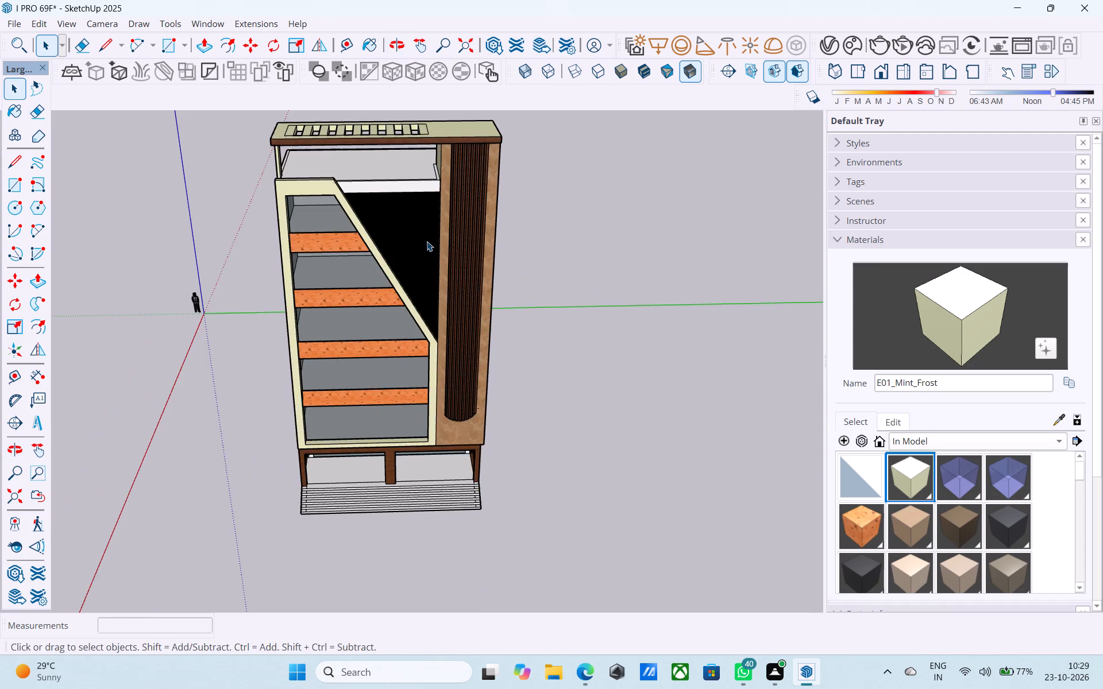
middle_drag(426, 238, 430, 284)
shift+scroll(423, 262, down, 1)
key(ctrl+s)
Paint the four orange horizontal bands across the front shelves with the Wood_Floor_01_1K material.
scroll(426, 279, down, 6)
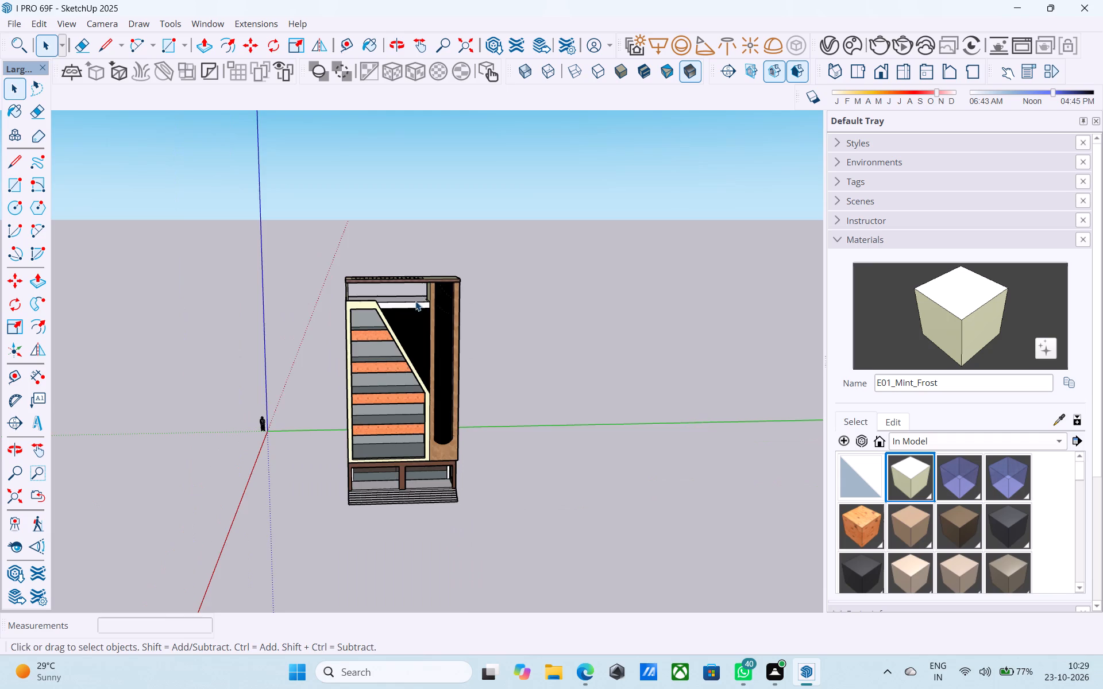
scroll(415, 301, down, 5)
middle_drag(400, 382, 395, 335)
scroll(389, 342, up, 7)
middle_drag(361, 308, 429, 321)
middle_drag(412, 413, 509, 454)
scroll(421, 264, down, 4)
scroll(450, 371, up, 6)
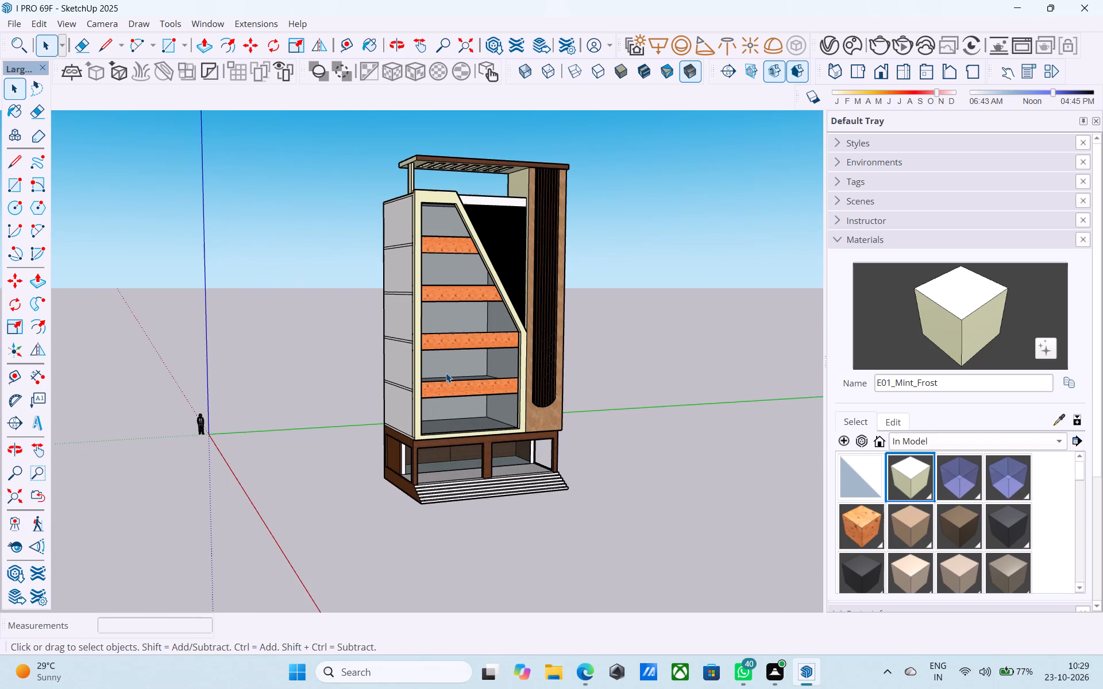
scroll(342, 278, up, 3)
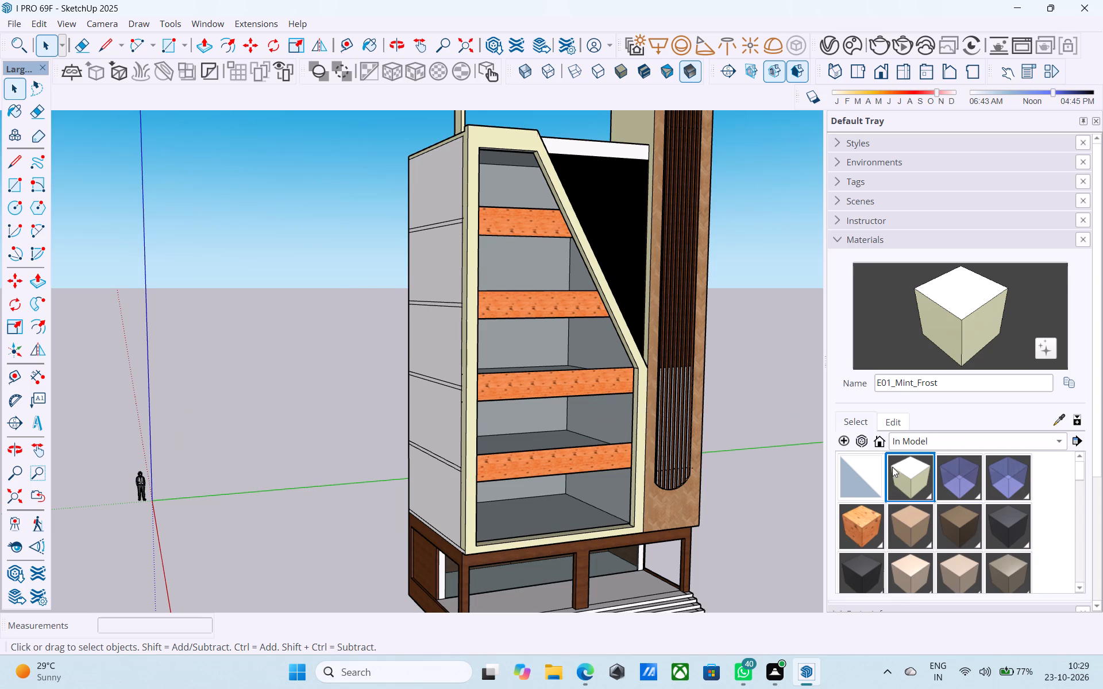
click(894, 443)
click(894, 443)
scroll(913, 495, down, 5)
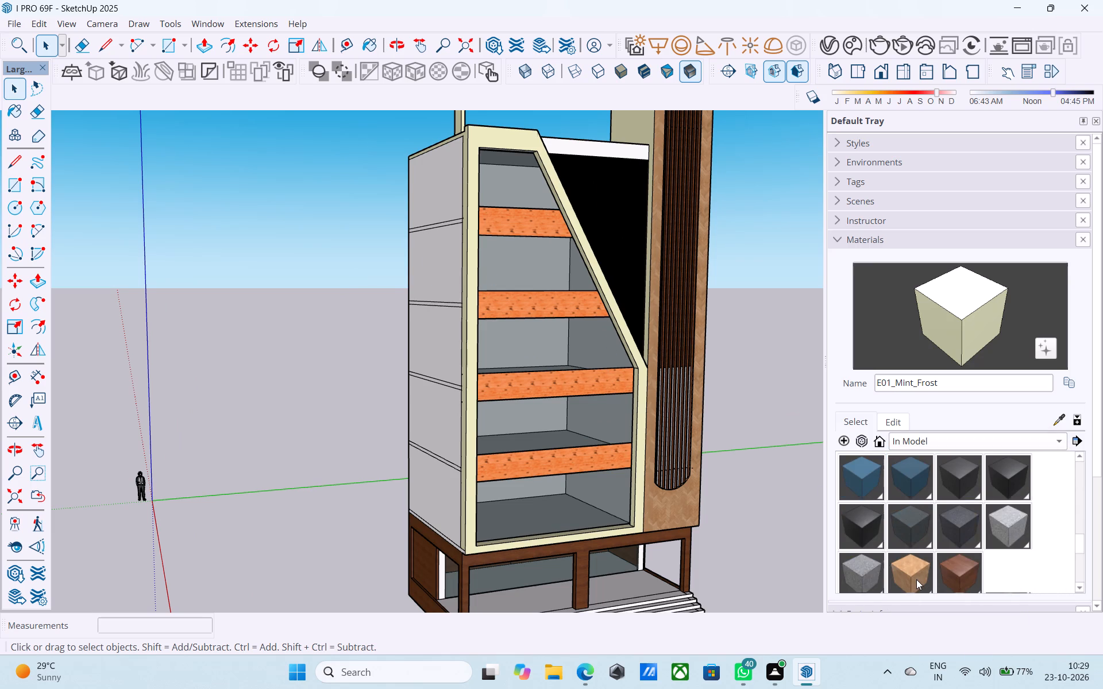
click(916, 579)
scroll(512, 227, up, 2)
click(511, 224)
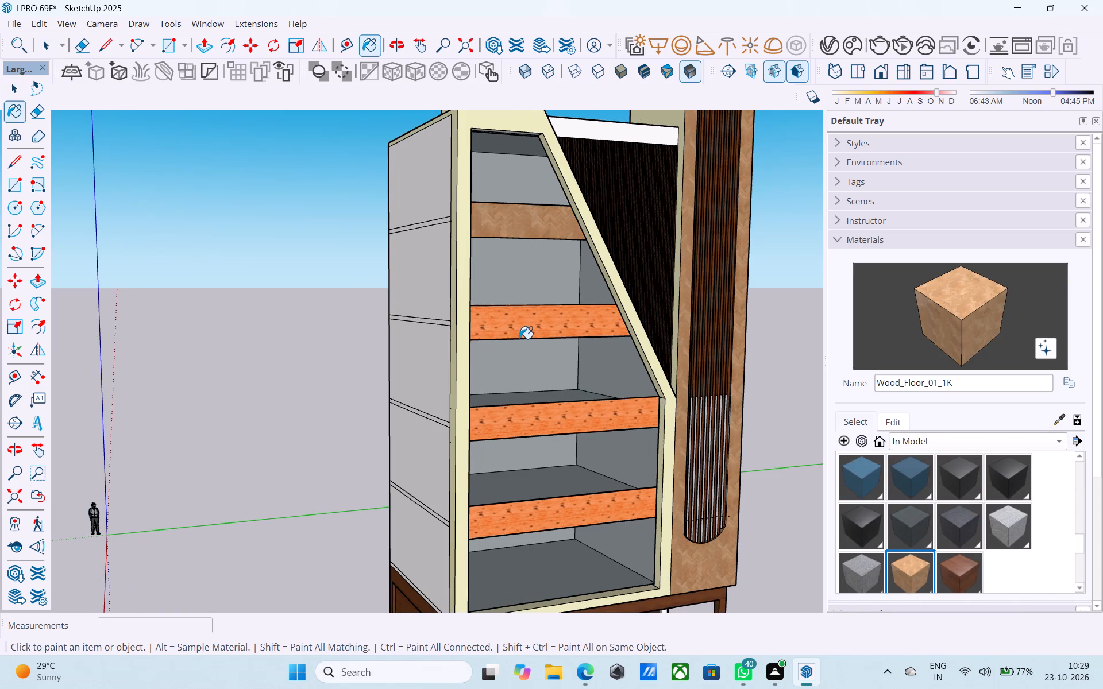
click(514, 328)
click(503, 435)
scroll(462, 282, down, 6)
scroll(477, 409, up, 6)
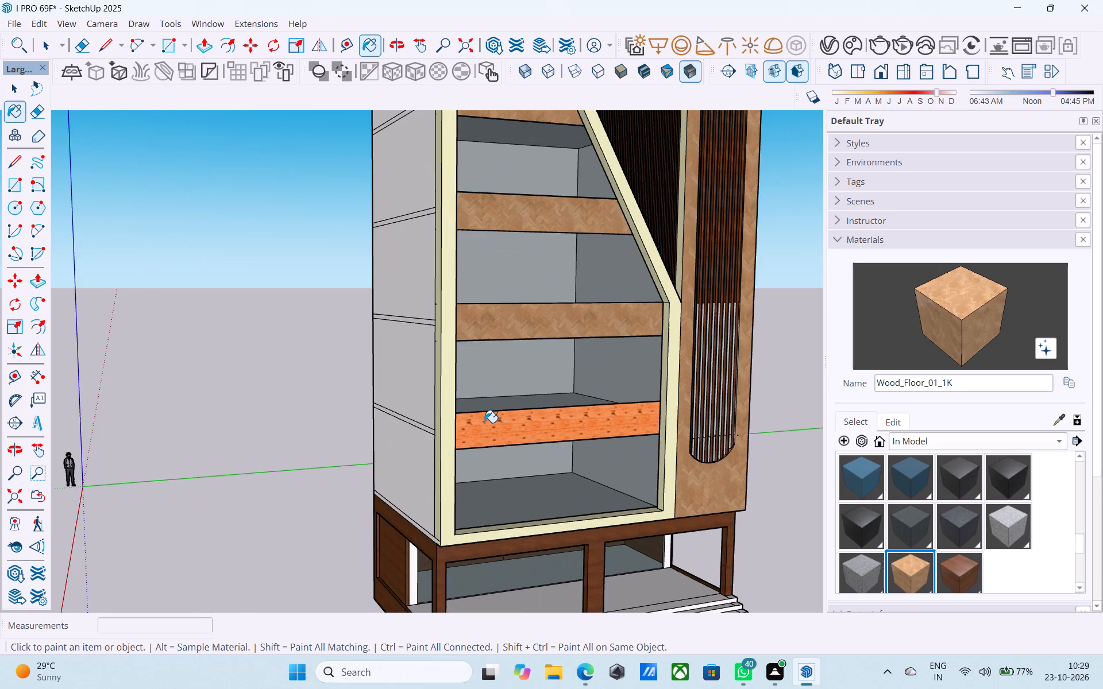
click(484, 423)
Move the shadow time of day back to mid-morning.
scroll(462, 404, down, 7)
middle_drag(460, 407, 422, 413)
scroll(422, 413, up, 1)
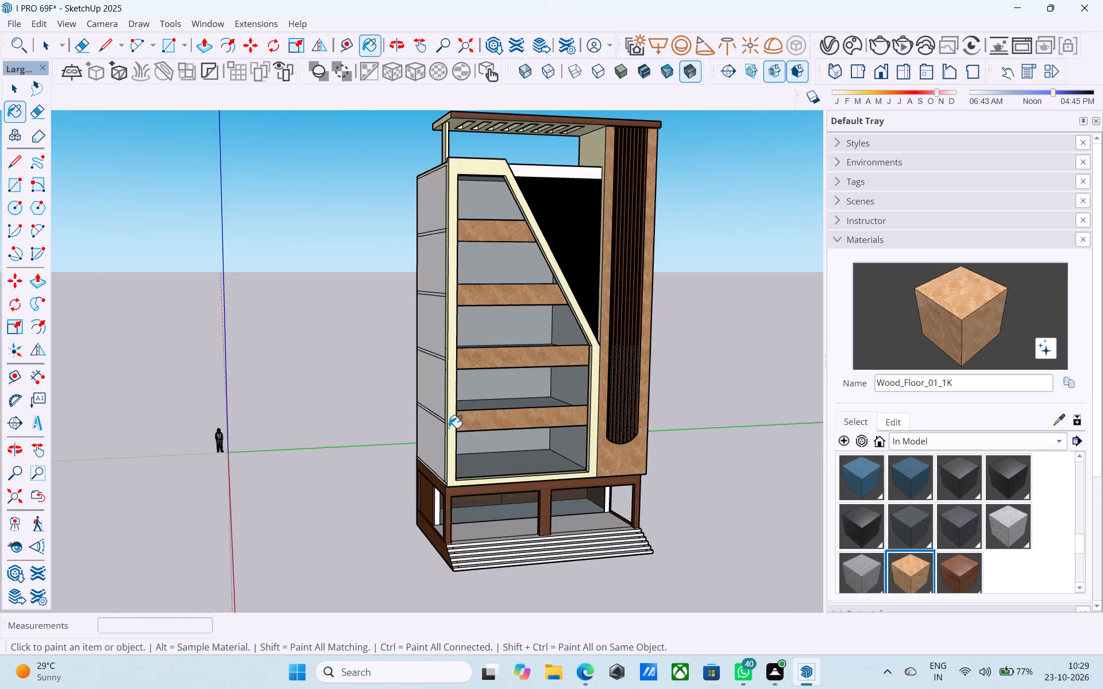
scroll(430, 437, down, 3)
scroll(480, 195, up, 1)
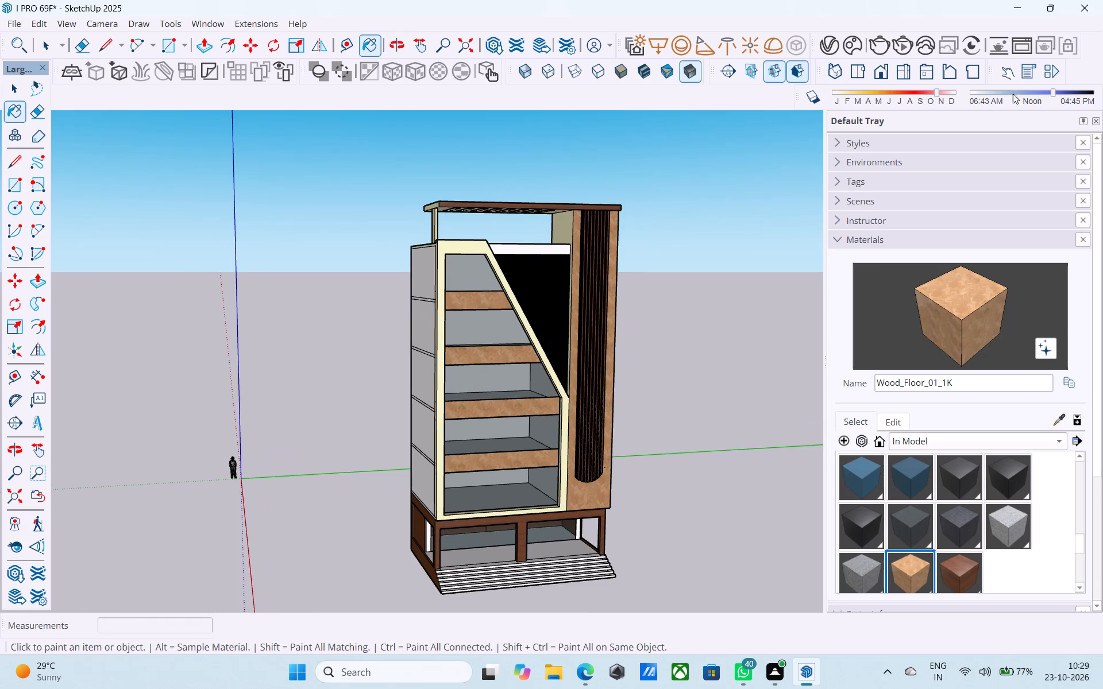
click(1024, 94)
click(1011, 93)
Frame the whole building from a low front corner view and render it with V-Ray.
scroll(680, 213, down, 1)
middle_drag(641, 247, 627, 200)
scroll(739, 223, down, 2)
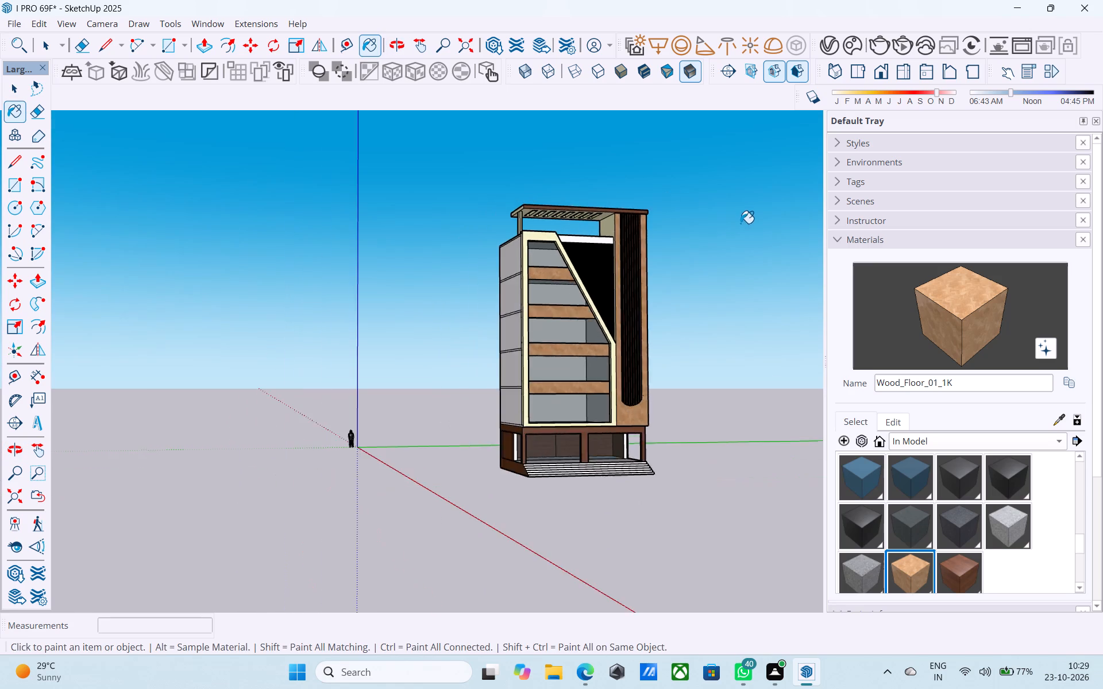
scroll(541, 262, up, 4)
scroll(750, 173, up, 1)
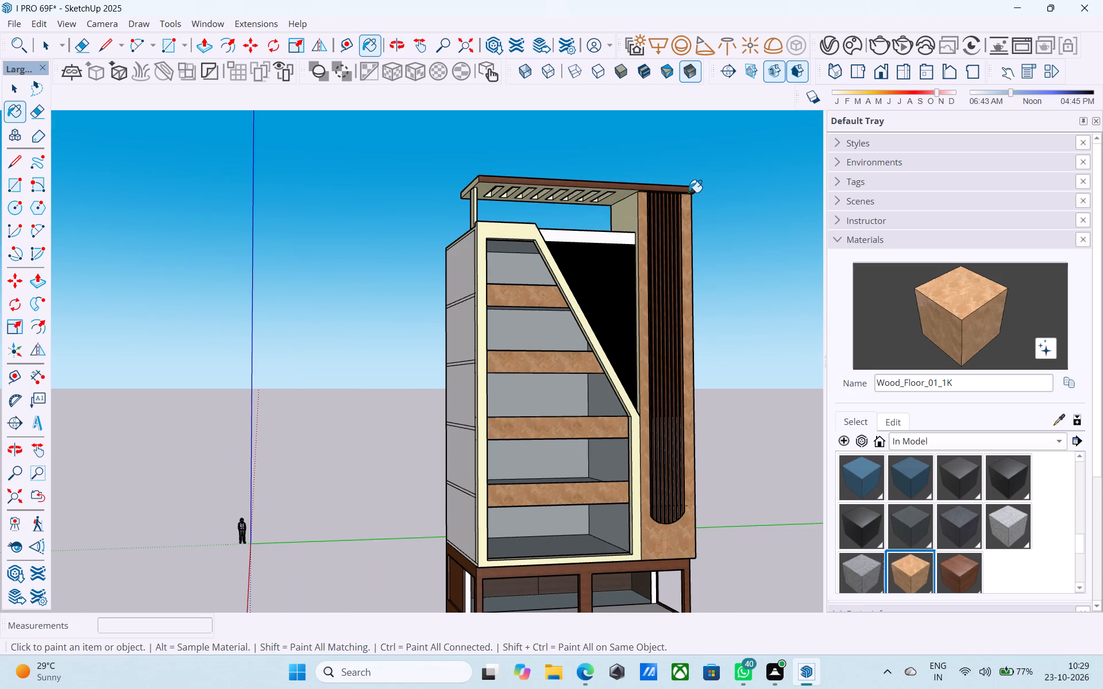
scroll(684, 194, down, 1)
click(880, 40)
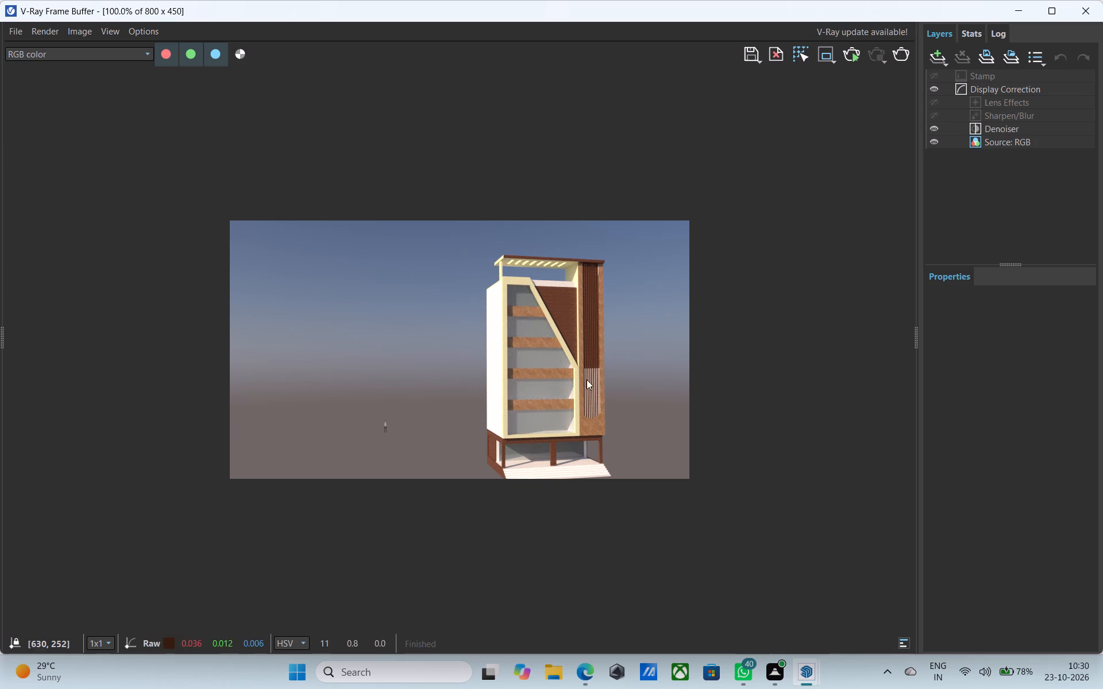
Examine the rendered front bands and slatted column up close and close the render window.
scroll(582, 388, up, 3)
scroll(581, 388, down, 3)
scroll(603, 391, up, 2)
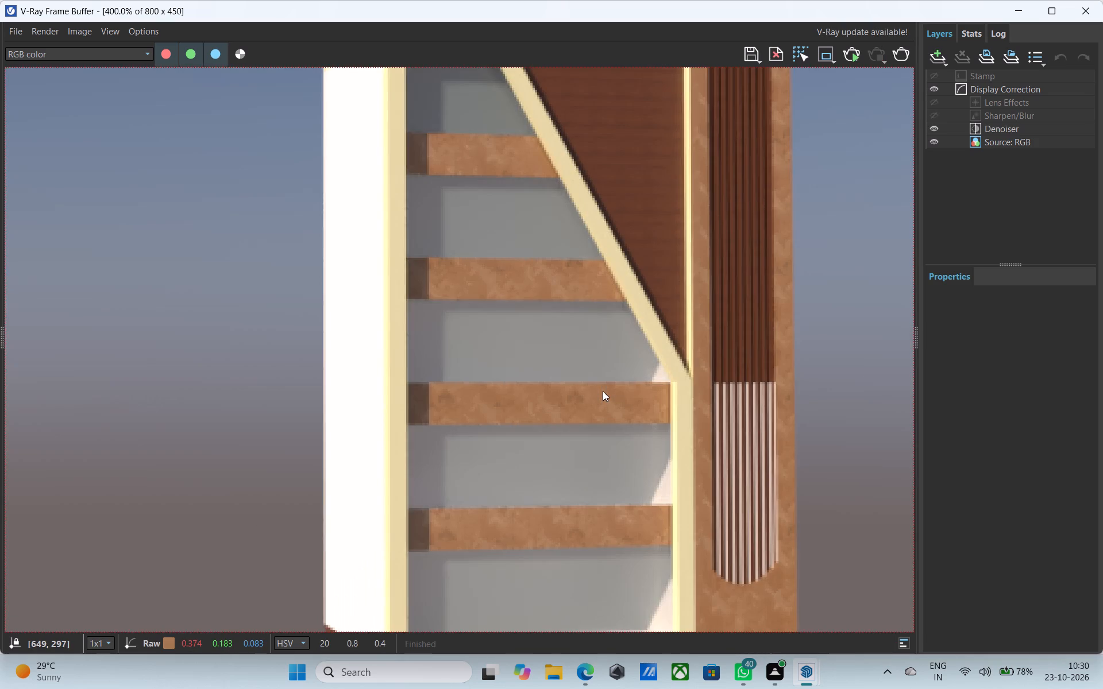
scroll(603, 391, down, 1)
scroll(427, 385, down, 1)
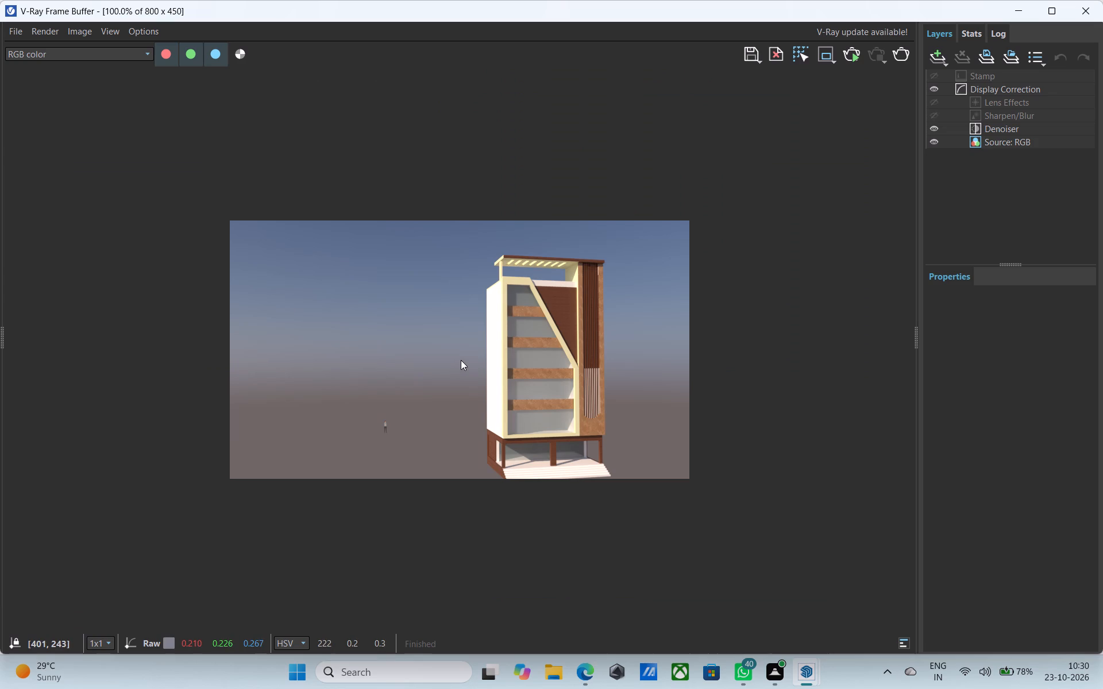
middle_drag(461, 359, 436, 350)
scroll(434, 347, down, 1)
scroll(538, 374, up, 1)
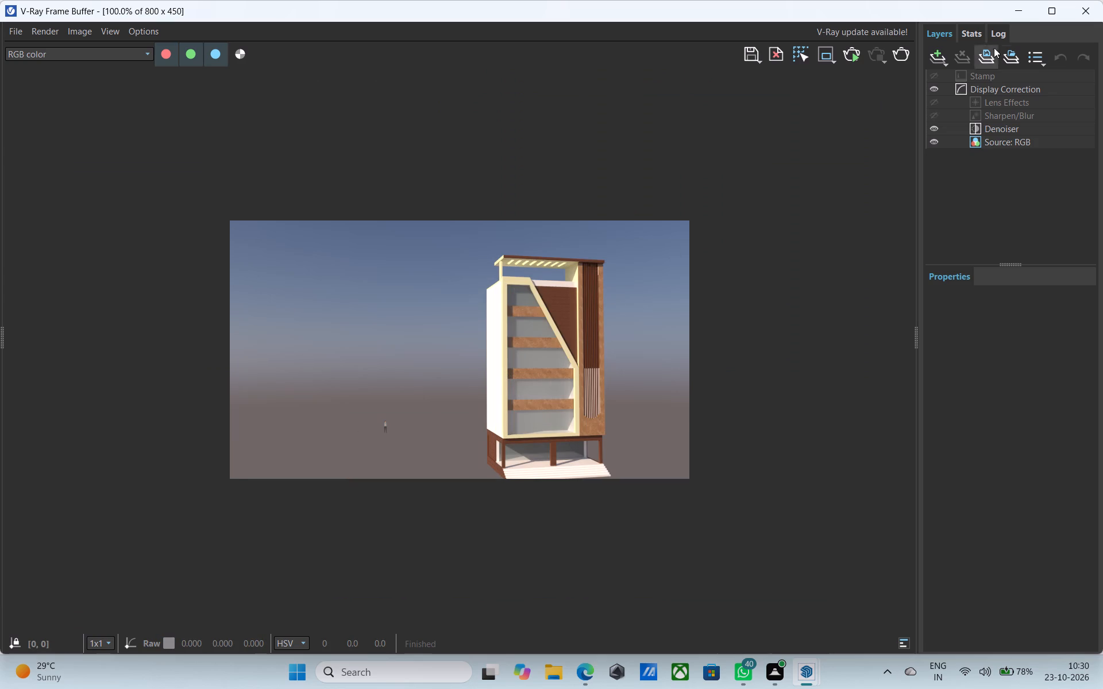
click(1092, 13)
Paint the unpainted slat side faces facing one way in the column's lower part with Wood_Veneer_15_1K.
scroll(634, 221, down, 4)
scroll(653, 316, up, 2)
middle_drag(651, 315, 611, 289)
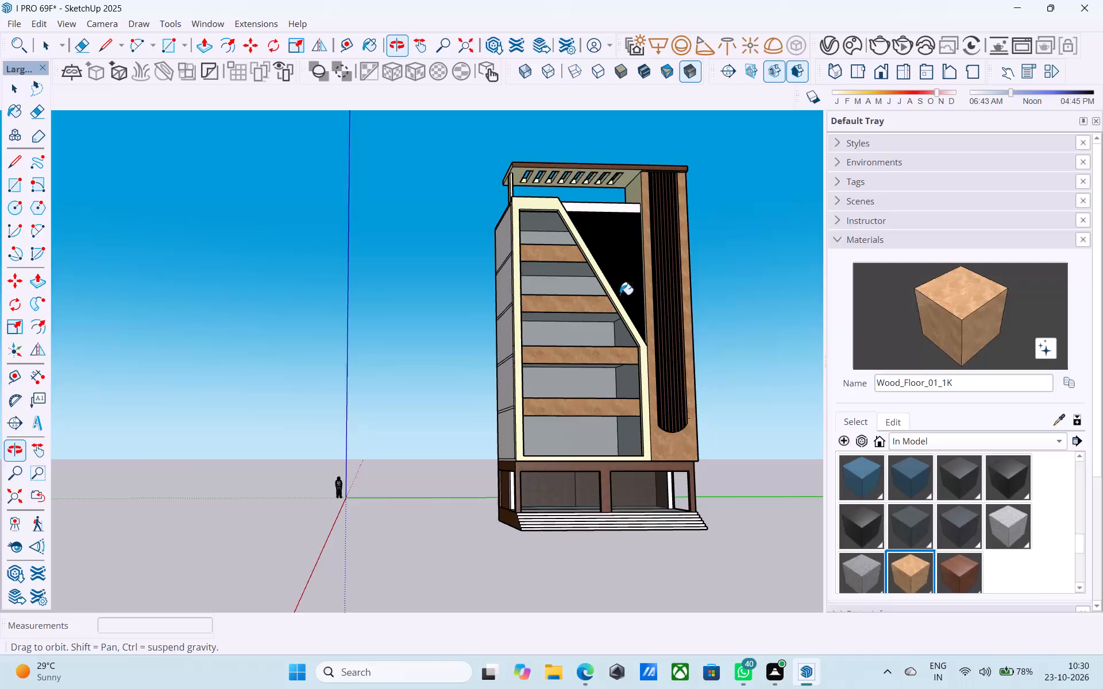
click(963, 564)
scroll(723, 482, up, 2)
scroll(722, 482, down, 1)
scroll(689, 441, up, 9)
scroll(651, 363, down, 1)
scroll(654, 368, up, 2)
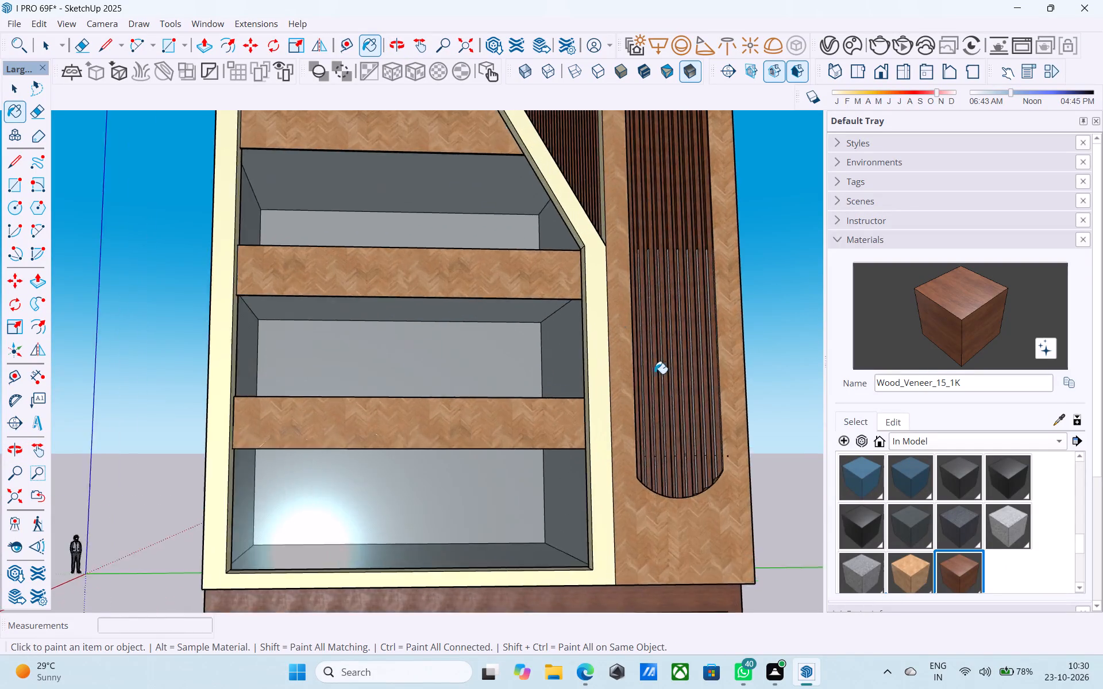
scroll(654, 374, up, 2)
middle_drag(681, 424, 749, 471)
scroll(710, 236, up, 11)
click(709, 223)
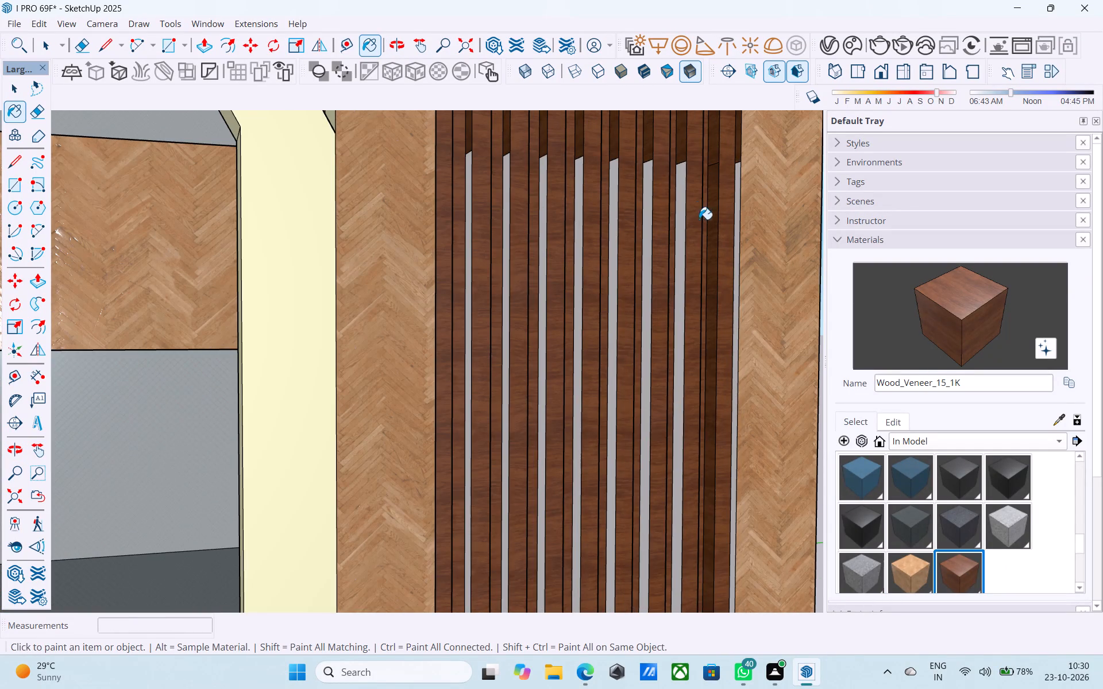
click(682, 203)
click(651, 189)
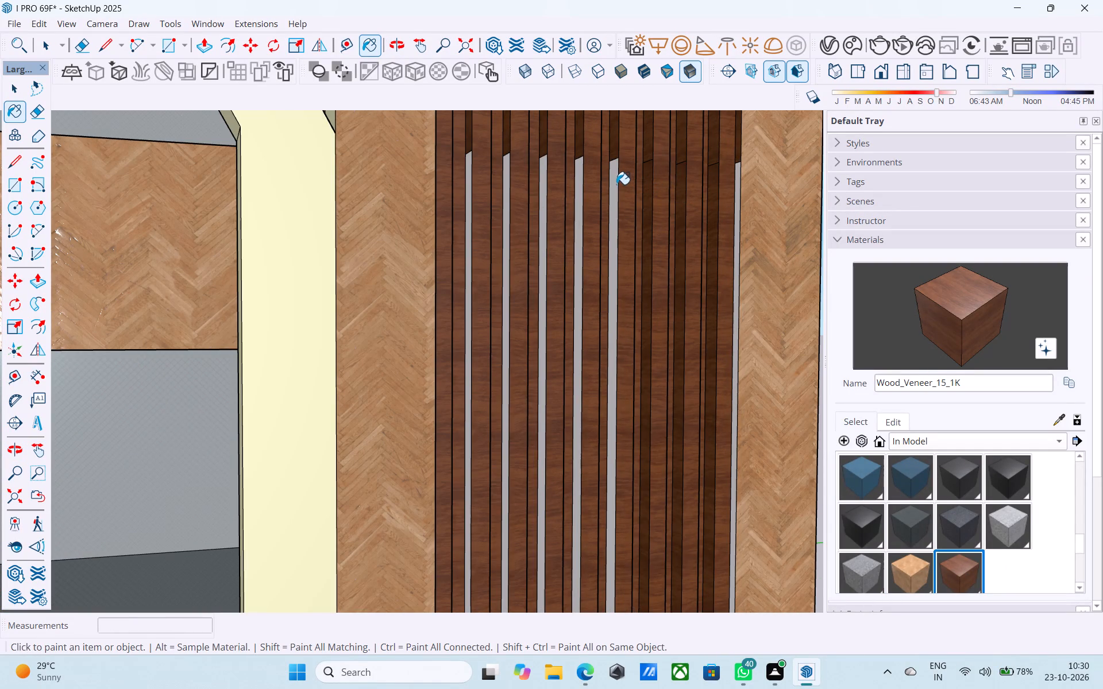
click(616, 184)
click(581, 180)
click(542, 184)
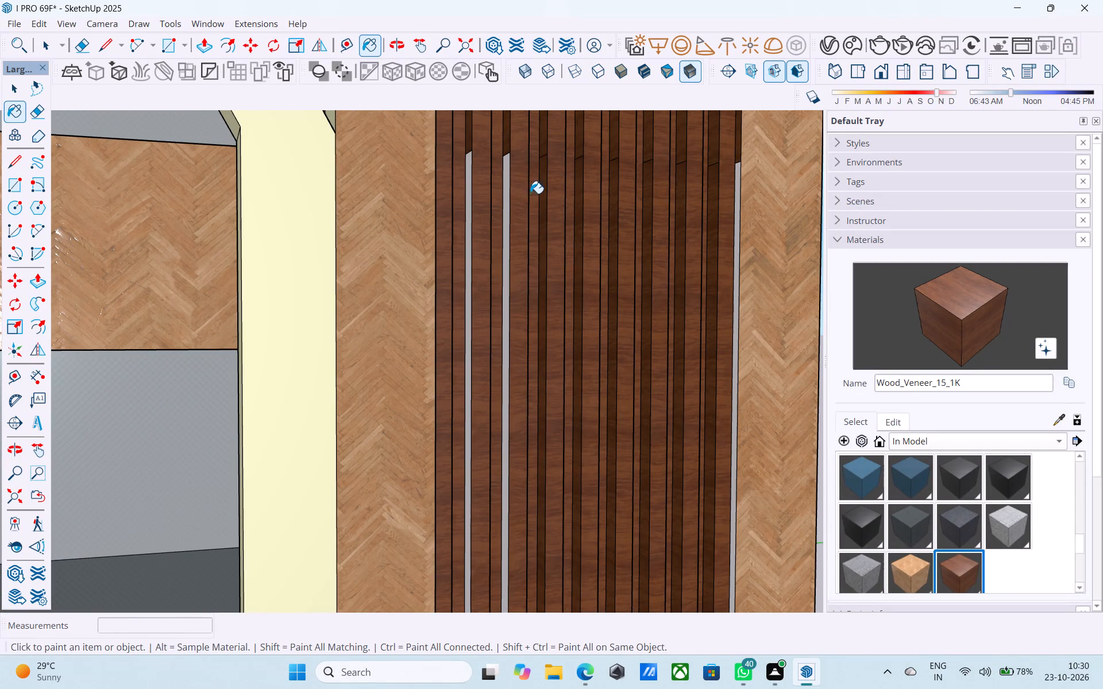
click(507, 200)
click(470, 195)
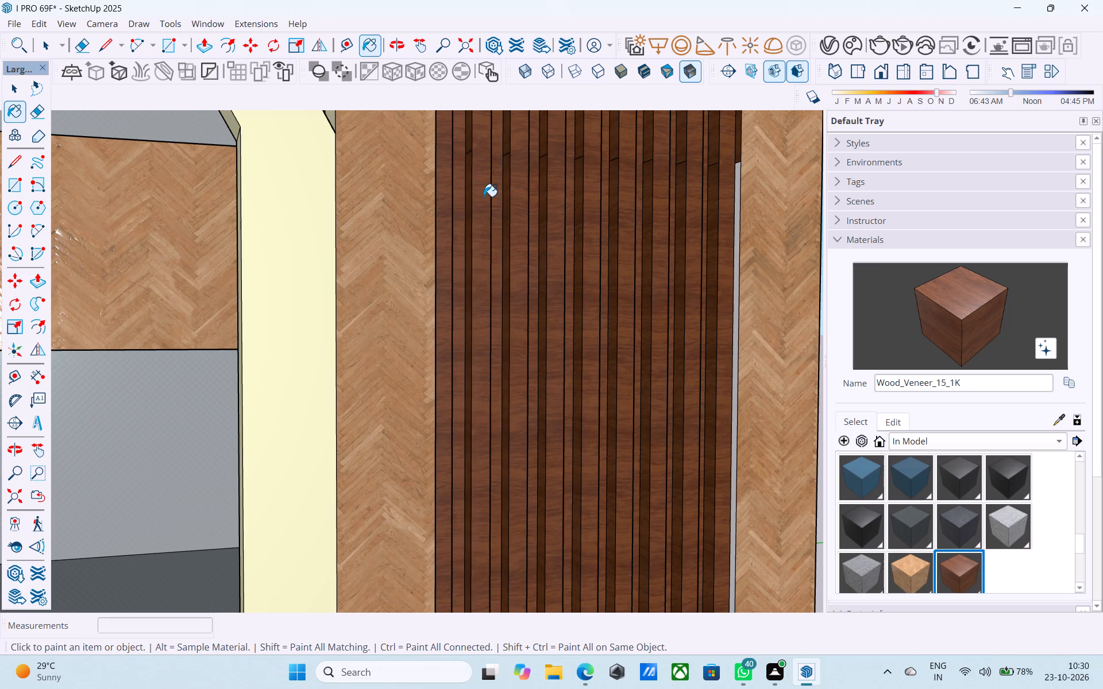
scroll(484, 196, down, 4)
scroll(624, 203, up, 5)
click(685, 173)
Paint the unpainted opposite side faces of the slats along the column's middle stretch with Wood_Veneer_15_1K.
middle_drag(684, 173, 680, 173)
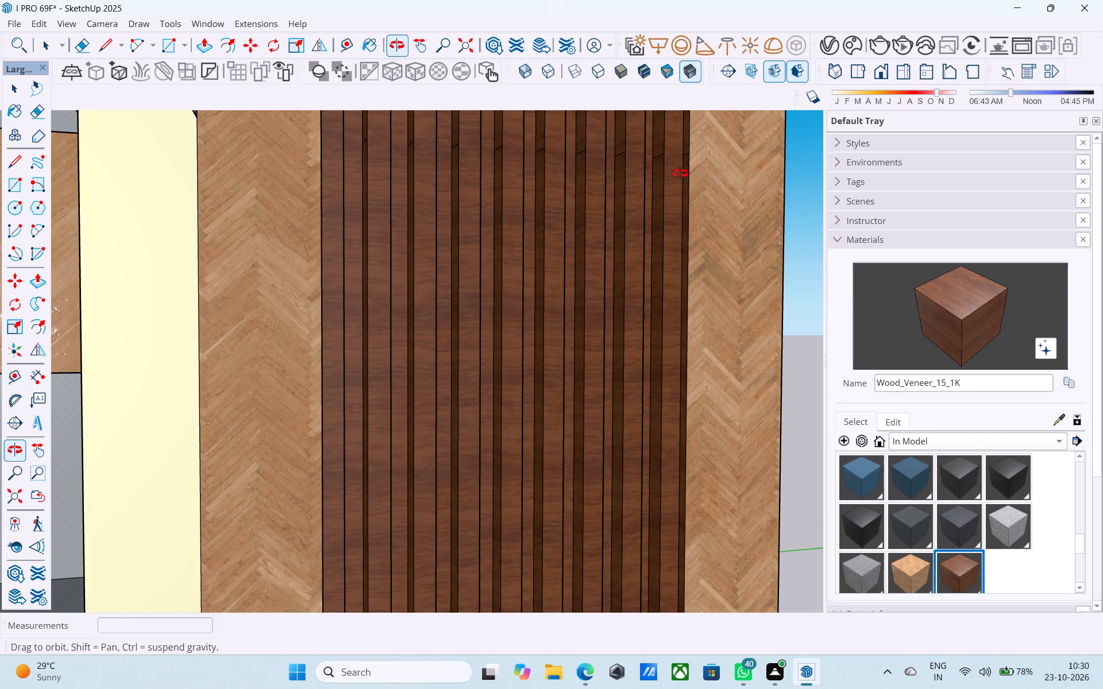
middle_drag(680, 173, 392, 200)
click(321, 208)
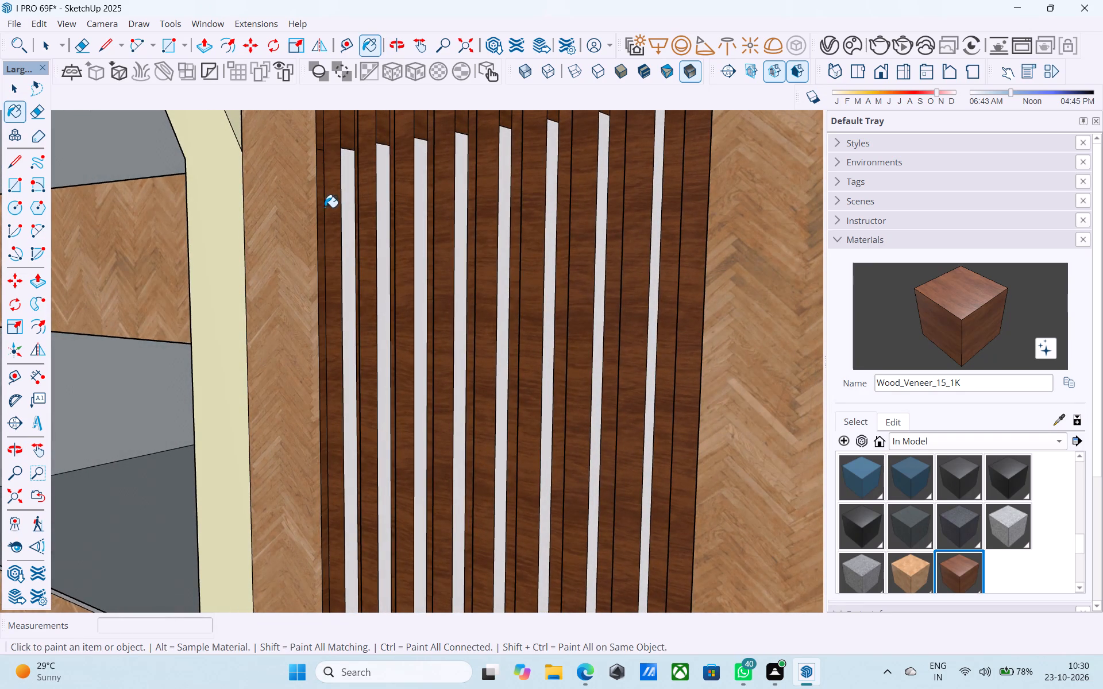
click(348, 209)
click(381, 204)
click(418, 188)
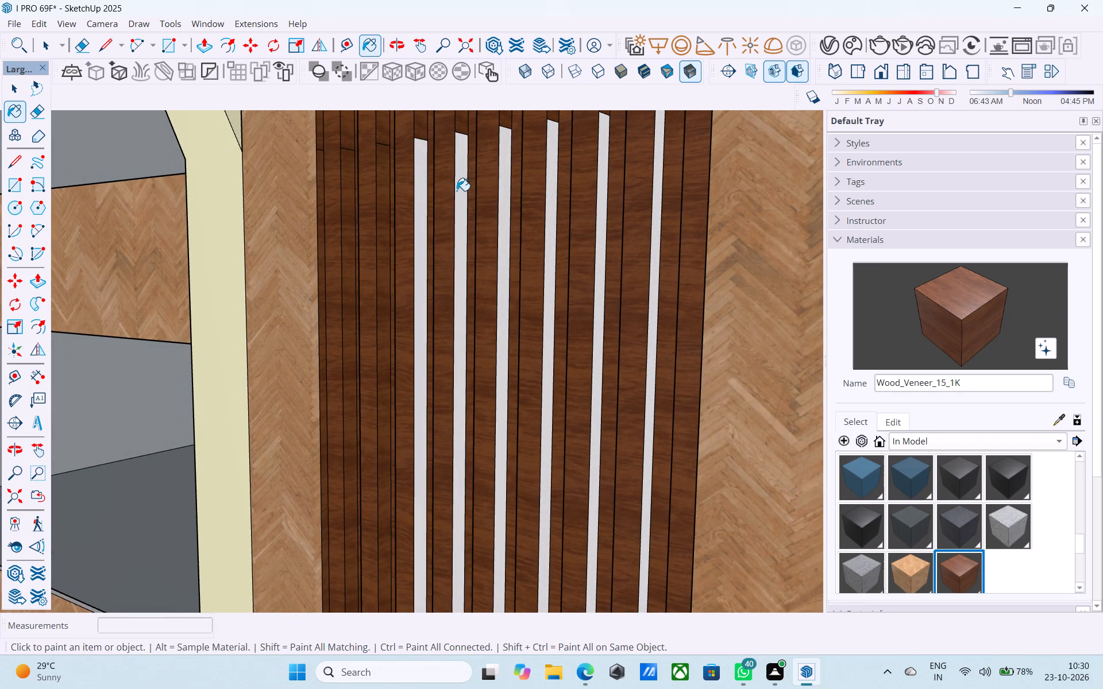
click(459, 191)
click(425, 192)
click(499, 188)
click(554, 164)
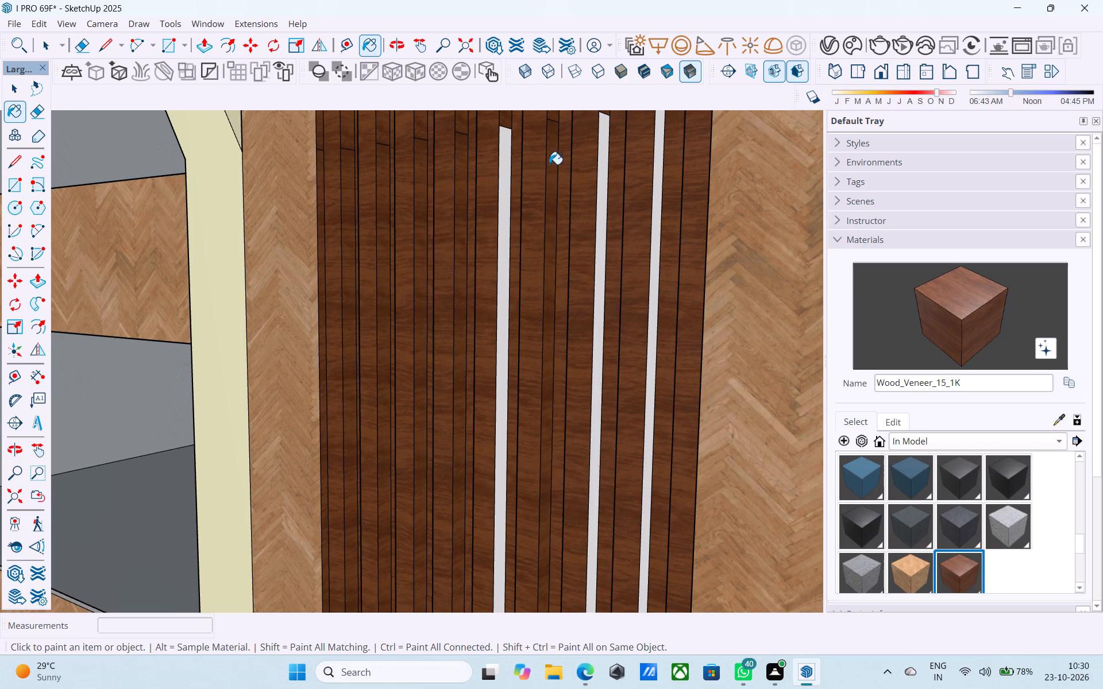
click(501, 177)
click(597, 166)
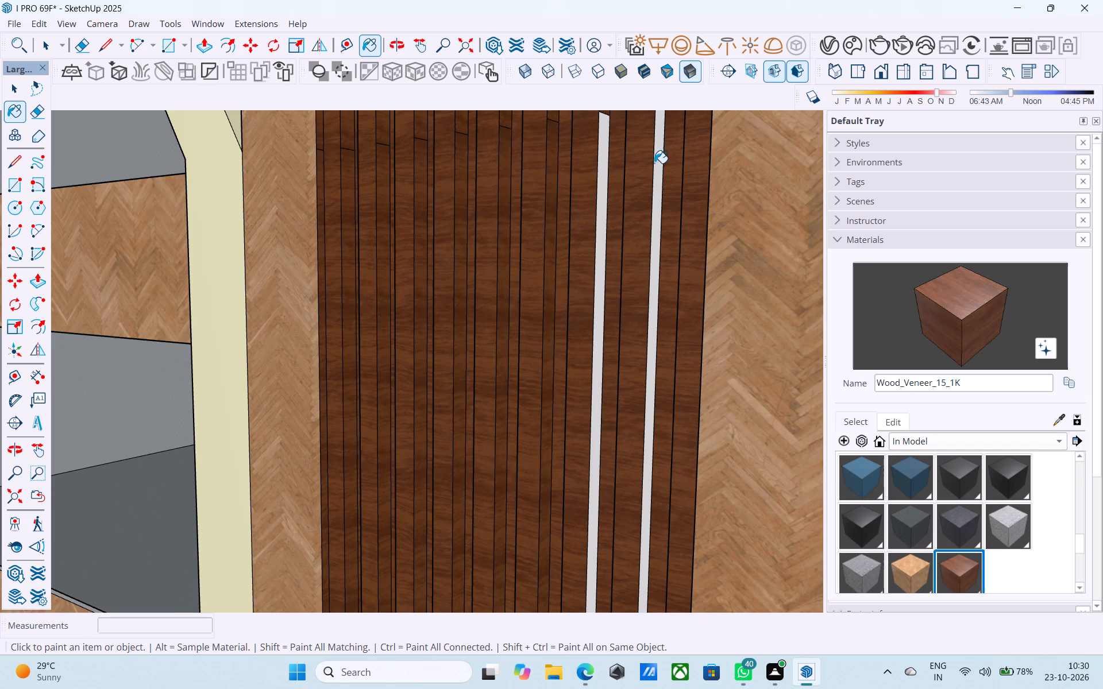
click(656, 161)
click(599, 170)
Paint the same-facing bare slat side faces at the column's rounded bottom end with Wood_Veneer_15_1K.
scroll(591, 188, down, 11)
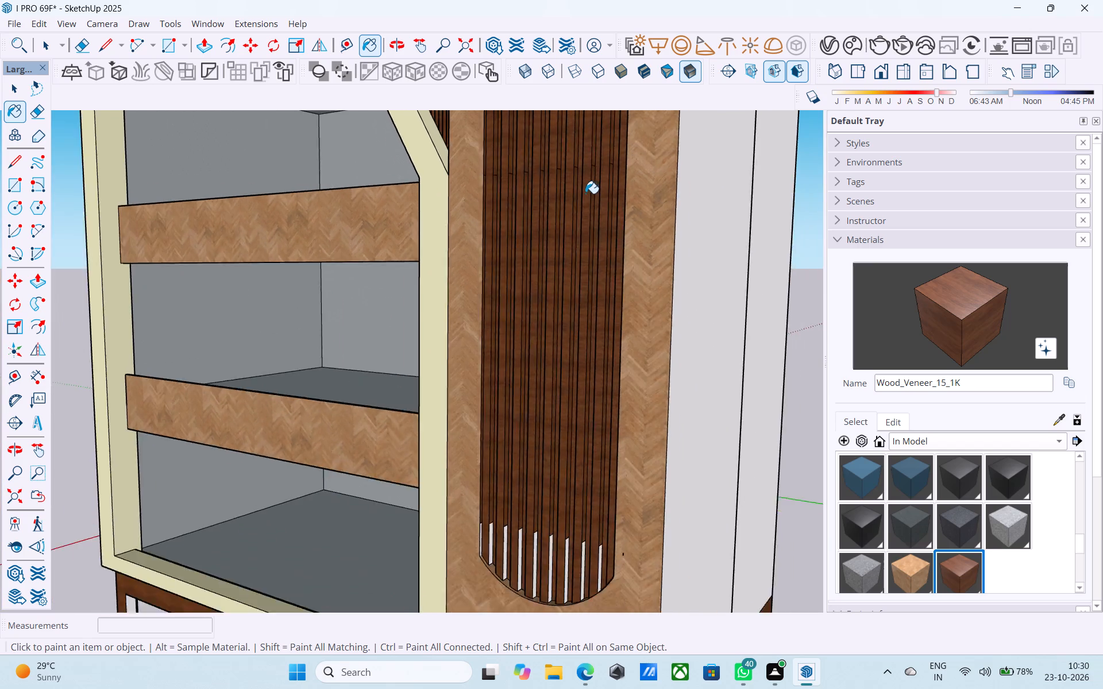
scroll(585, 193, down, 6)
middle_drag(582, 198, 582, 210)
scroll(587, 399, up, 17)
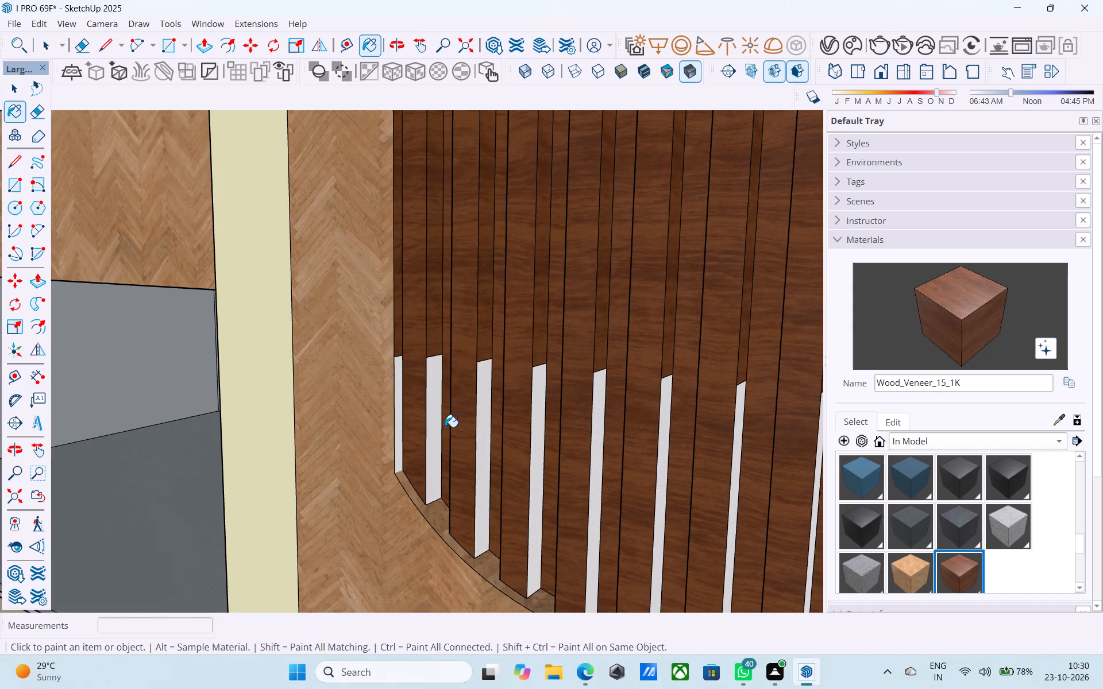
click(431, 420)
click(395, 396)
click(395, 390)
click(398, 390)
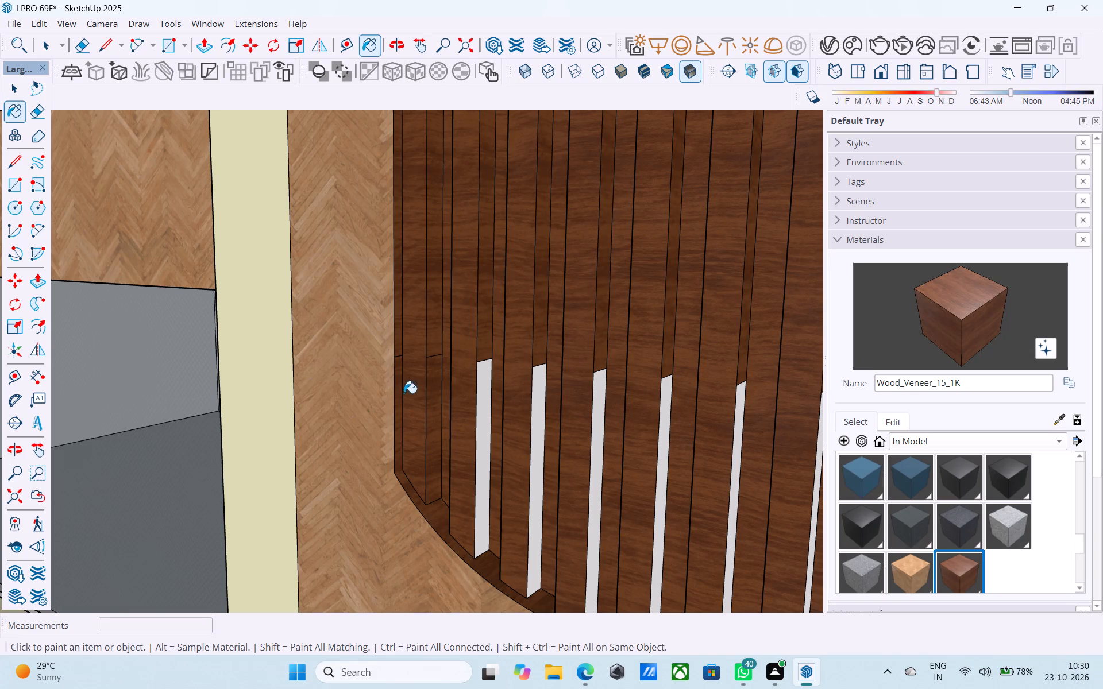
click(484, 392)
click(534, 396)
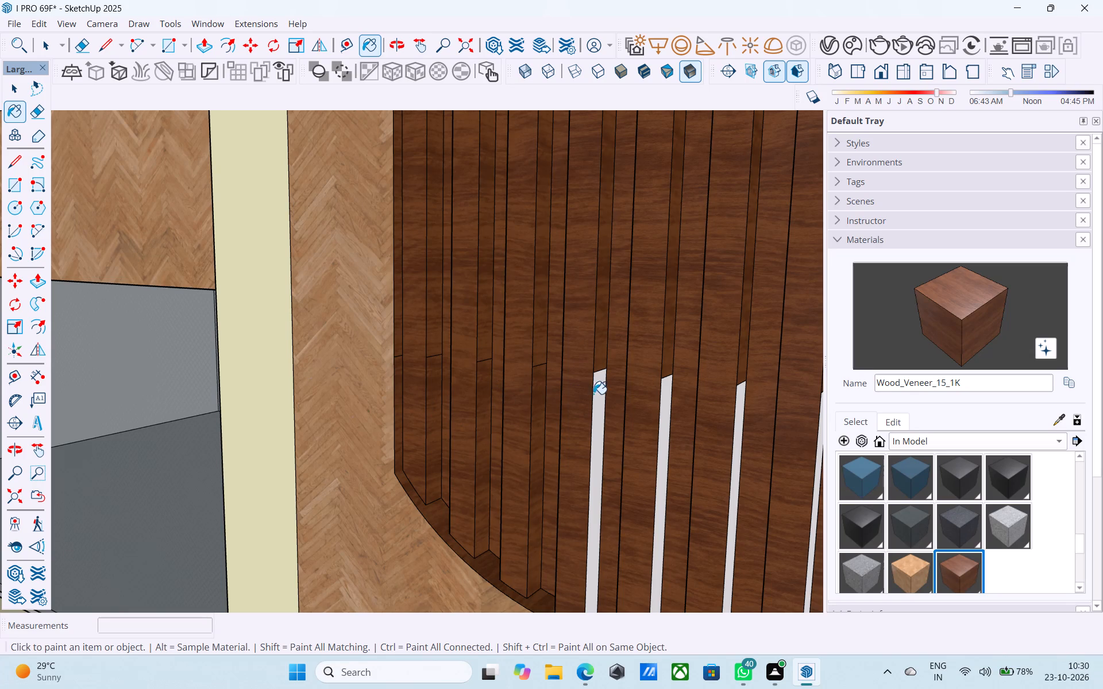
click(594, 393)
click(669, 407)
scroll(495, 398, down, 5)
scroll(655, 446, up, 3)
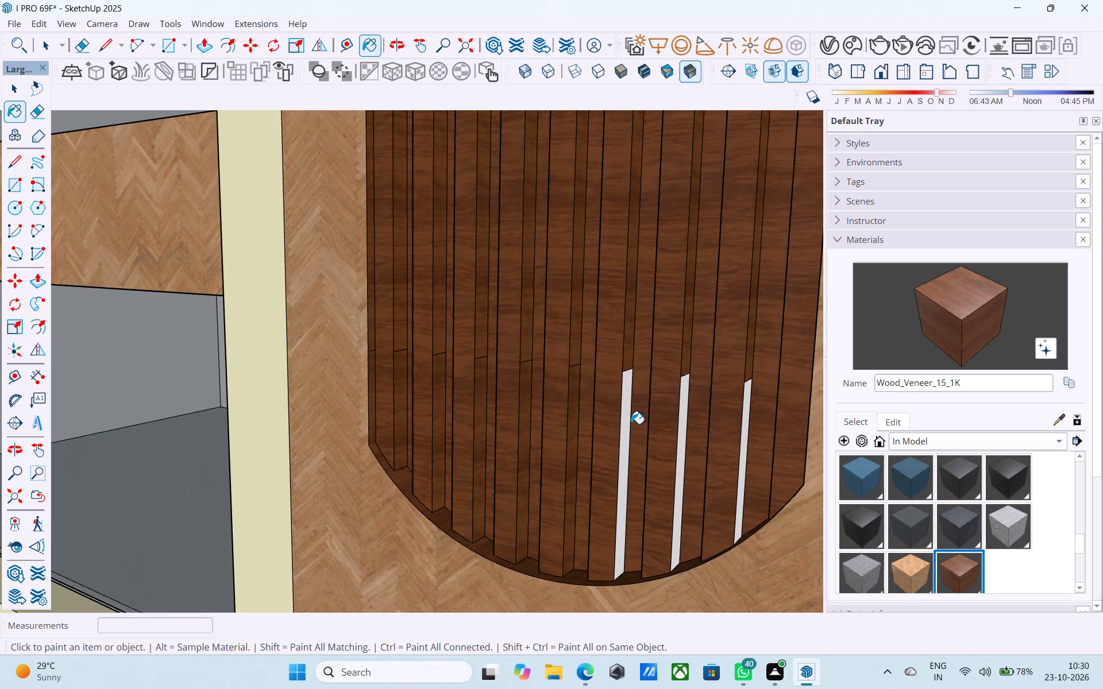
click(623, 418)
click(681, 428)
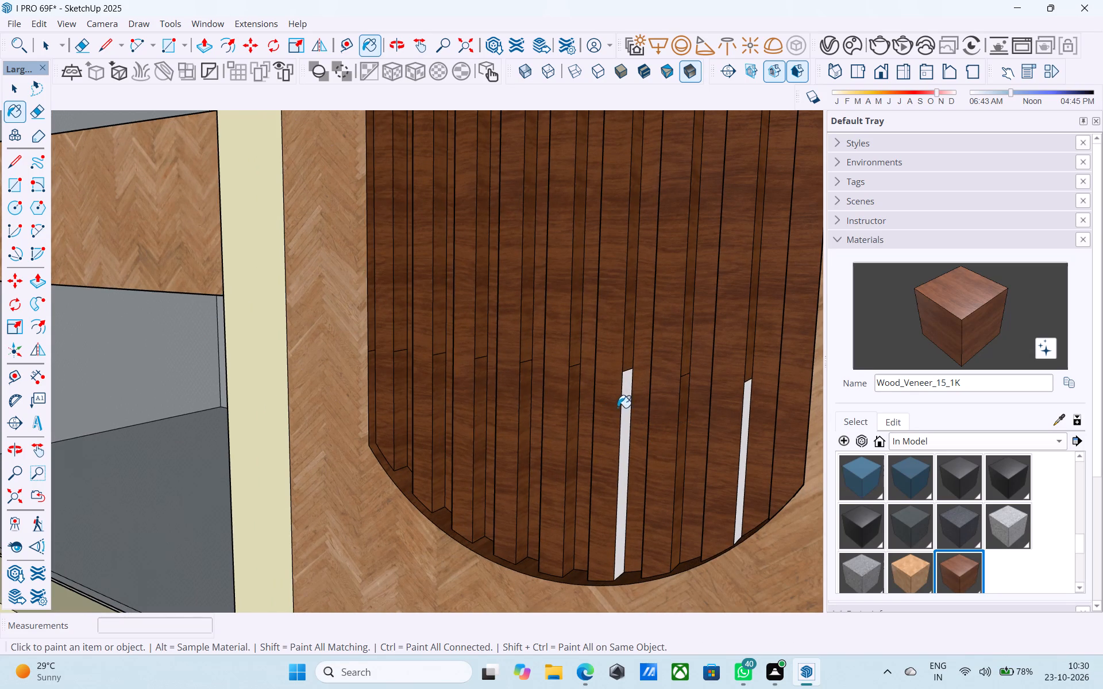
click(624, 411)
click(748, 409)
Paint the bare slat side faces facing the other way at the column's rounded bottom with Wood_Veneer_15_1K.
scroll(744, 409, up, 1)
middle_drag(744, 409, 984, 407)
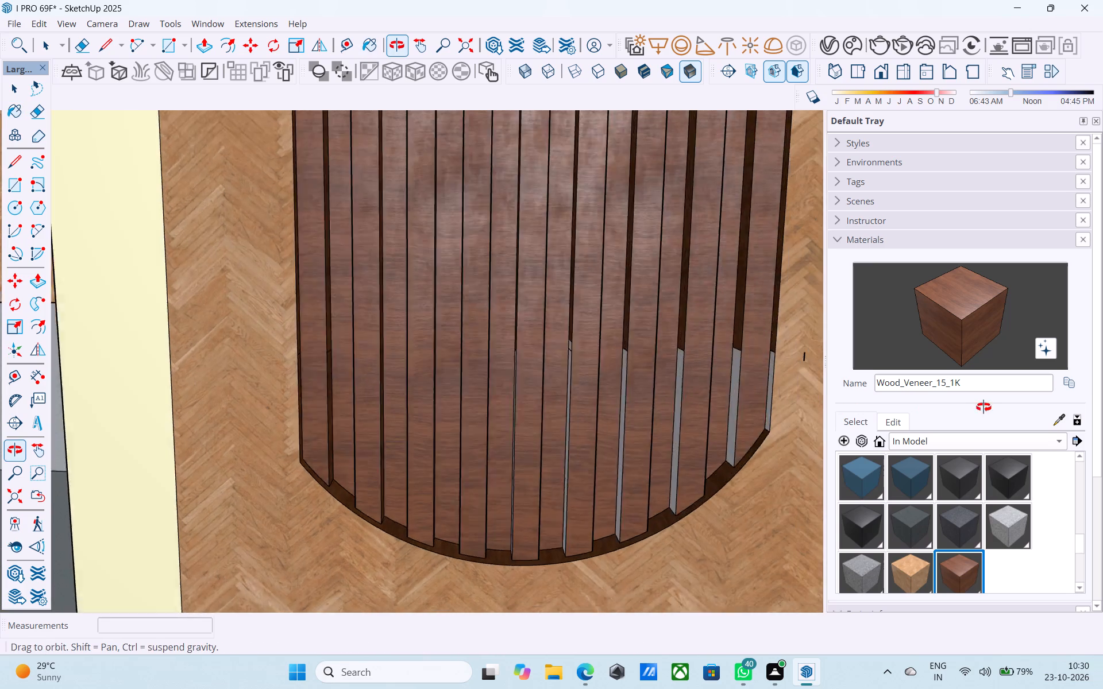
middle_drag(984, 407, 985, 407)
middle_drag(647, 417, 788, 410)
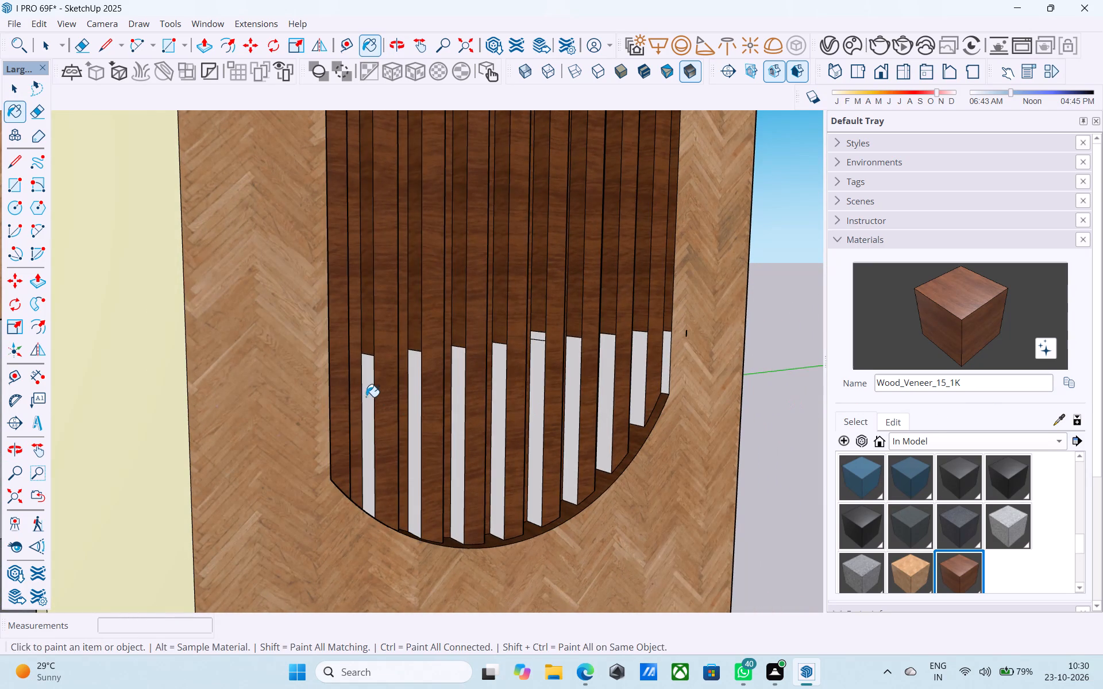
click(366, 397)
click(417, 390)
click(454, 379)
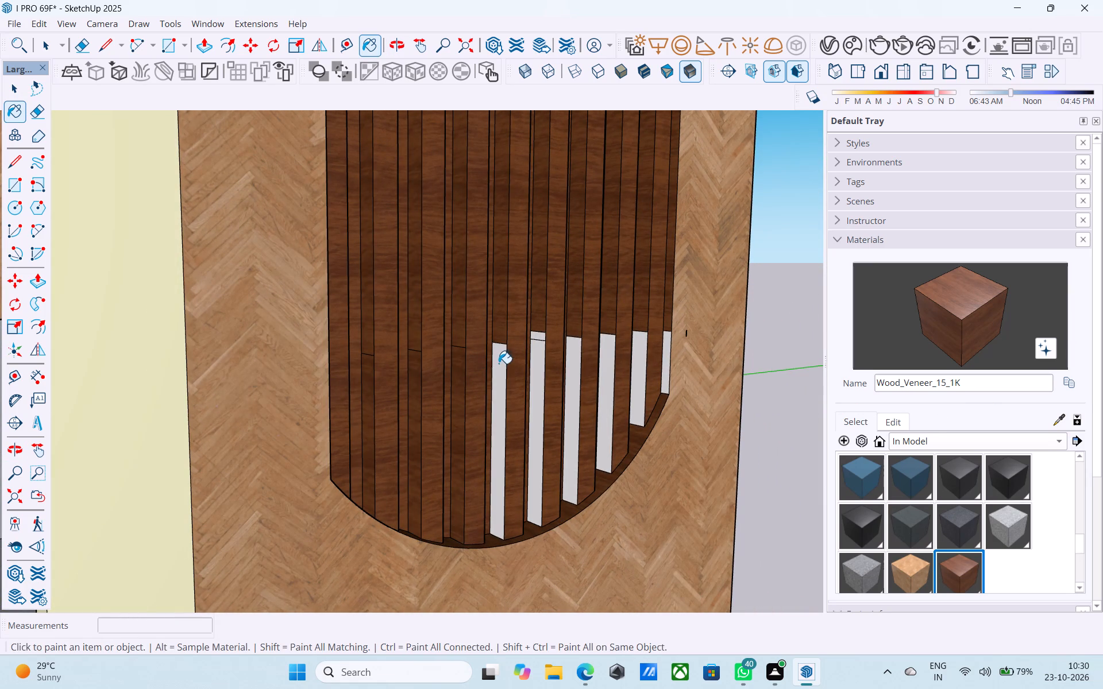
click(499, 363)
click(537, 343)
click(537, 339)
click(574, 364)
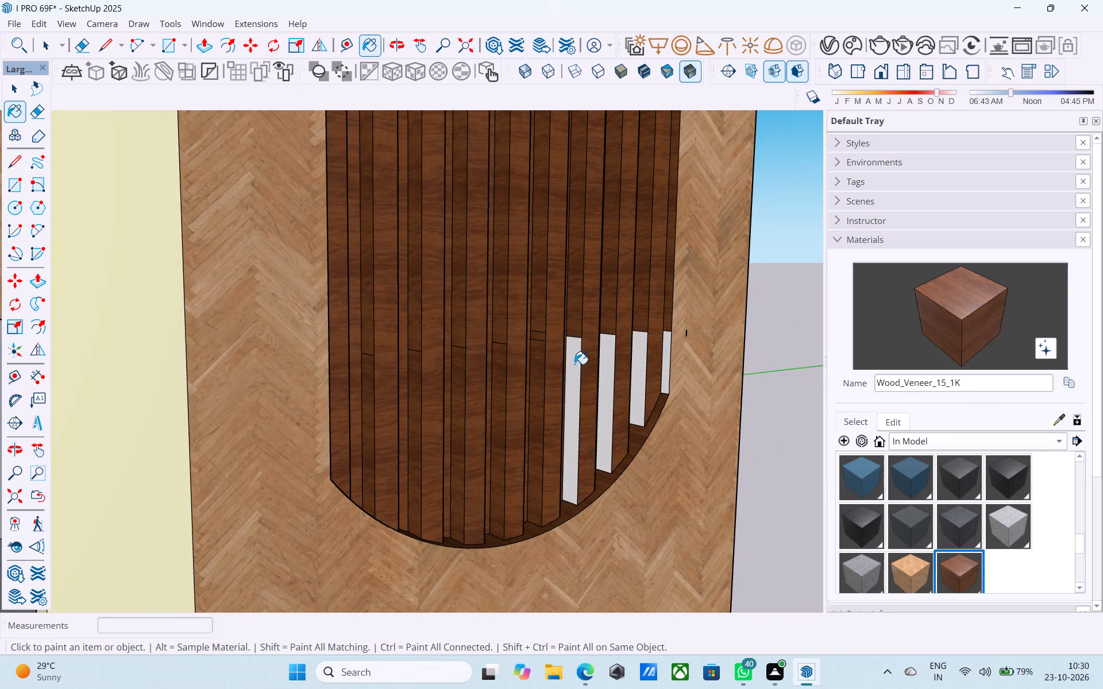
click(599, 358)
click(635, 350)
click(666, 346)
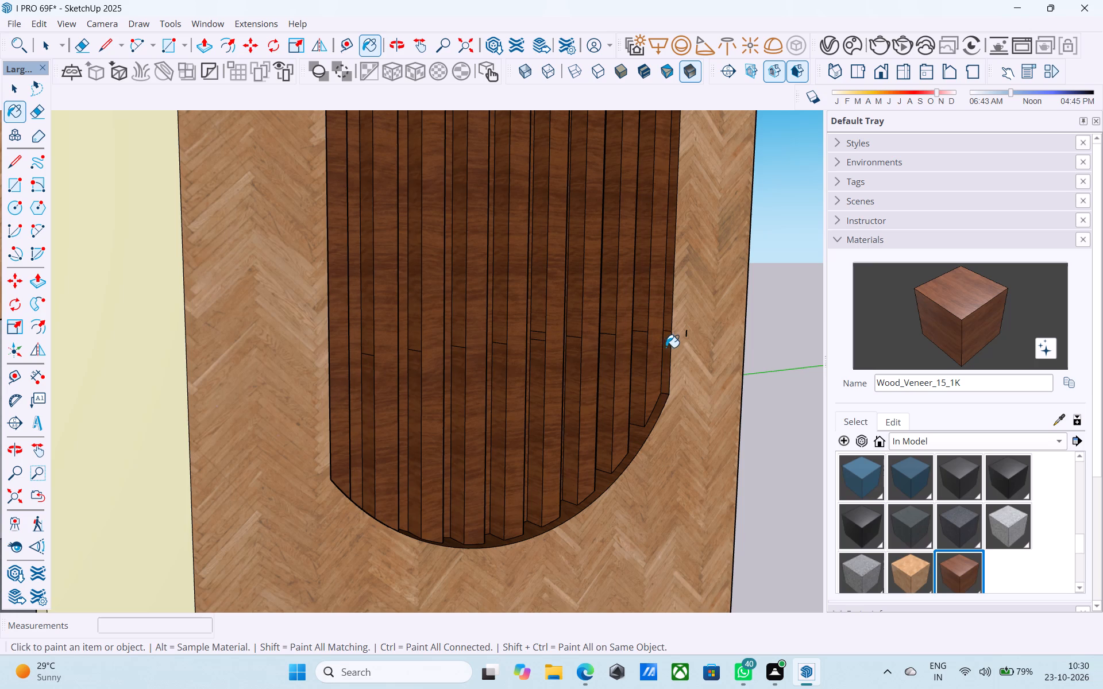
Paint the inner rear wall of the ground-floor base with Wood_Veneer_15_1K.
middle_drag(663, 346, 445, 358)
scroll(445, 358, down, 15)
scroll(439, 370, up, 2)
scroll(439, 371, down, 4)
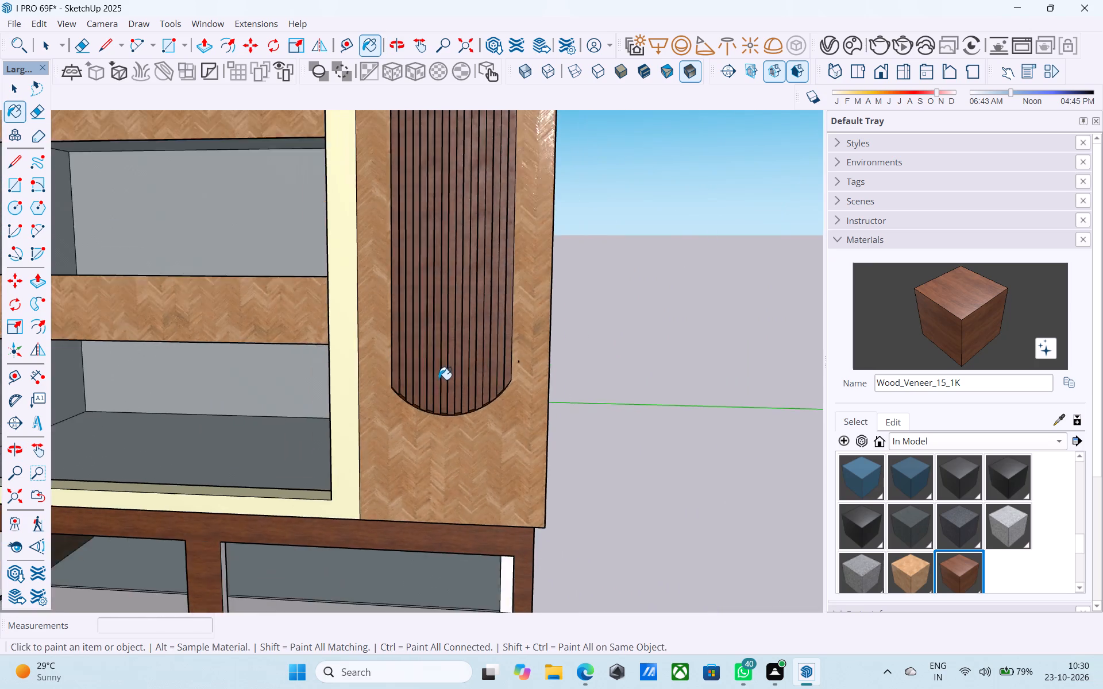
scroll(438, 380, down, 15)
middle_drag(424, 421, 418, 509)
middle_drag(426, 274, 429, 588)
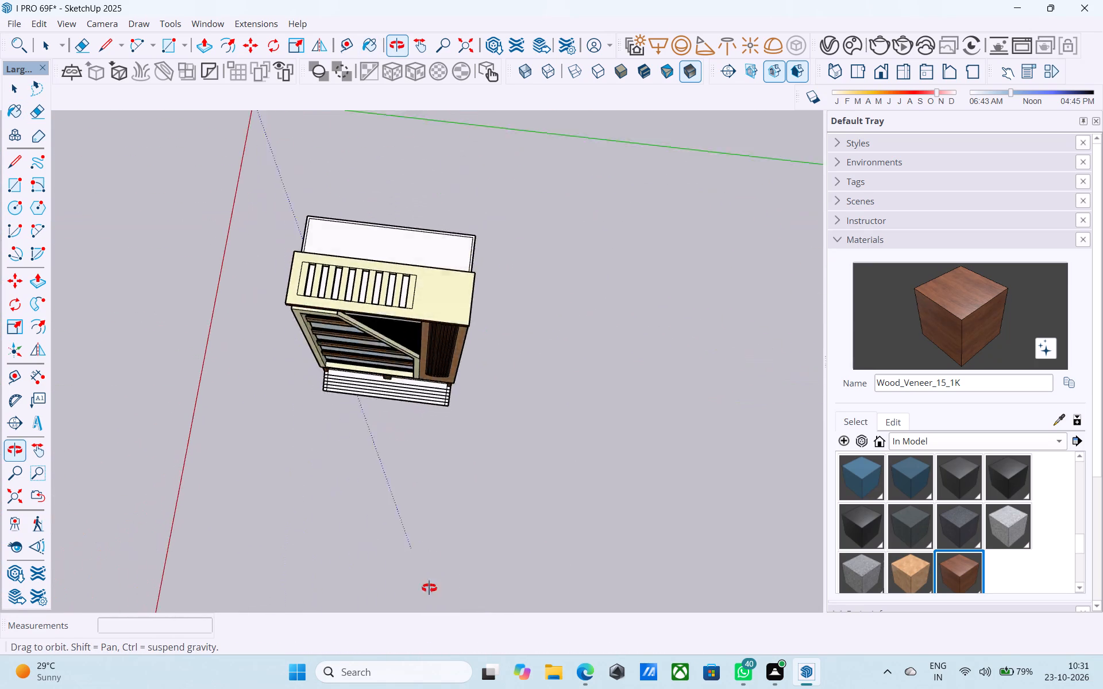
middle_drag(429, 588, 450, 197)
scroll(450, 198, up, 5)
scroll(651, 274, down, 5)
scroll(545, 406, up, 6)
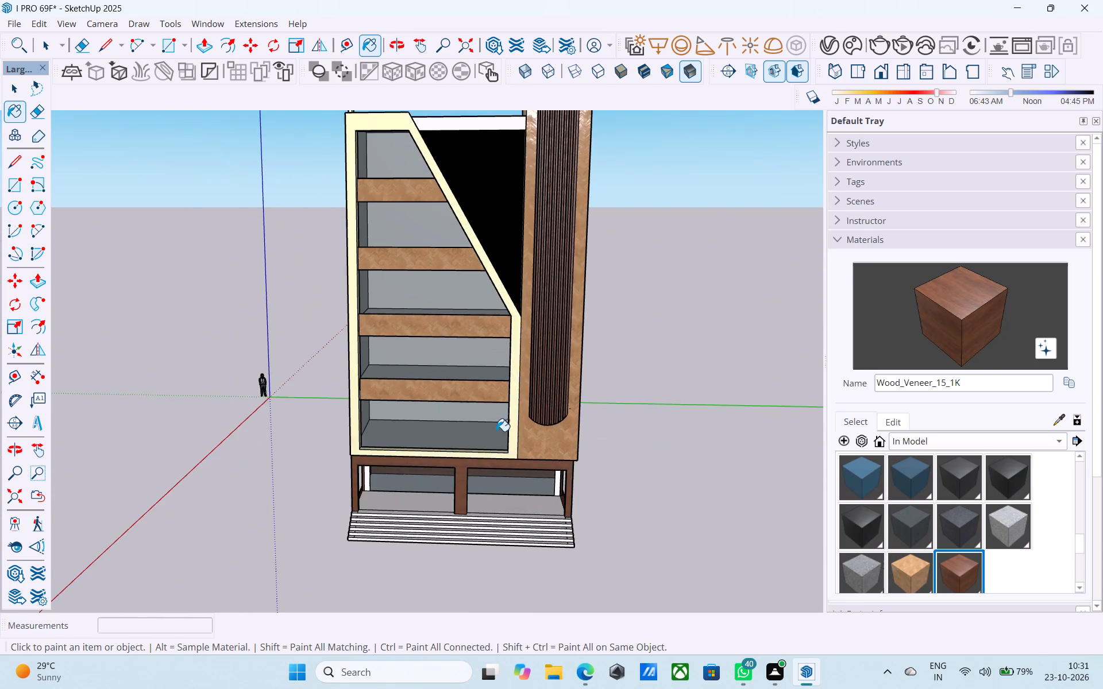
middle_drag(431, 502, 407, 435)
scroll(349, 506, up, 8)
click(385, 446)
scroll(274, 465, down, 6)
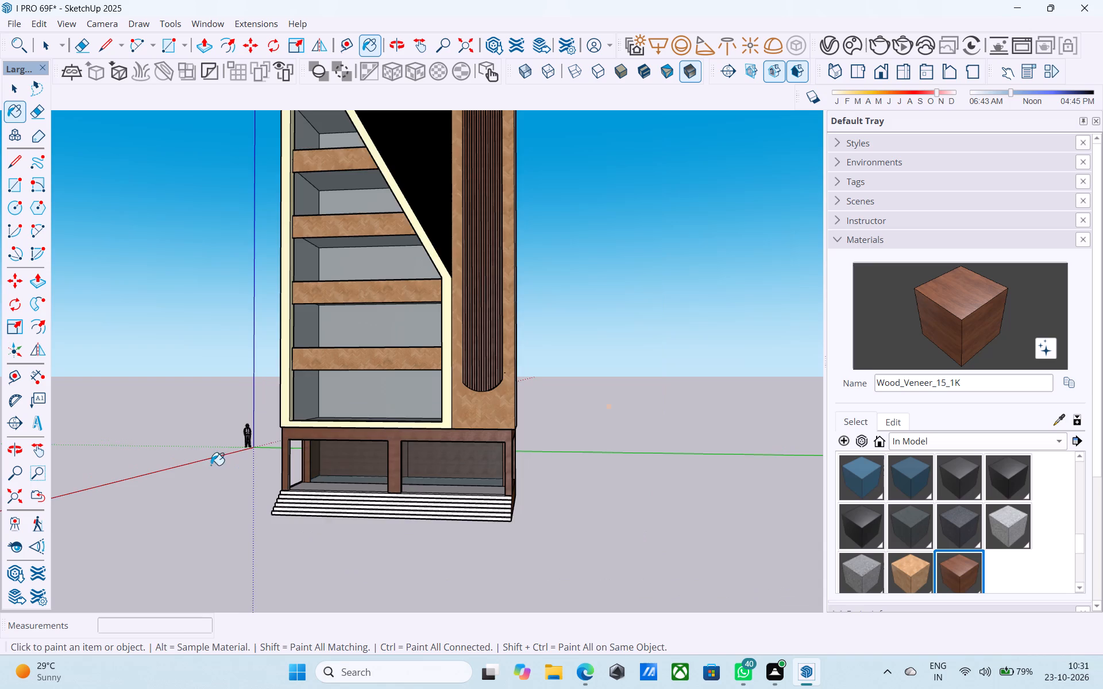
Examine the tower's base and front steps from a low corner and from underneath.
scroll(513, 498, up, 6)
middle_drag(468, 497, 539, 496)
scroll(507, 489, up, 4)
scroll(498, 435, down, 4)
middle_drag(463, 415, 217, 385)
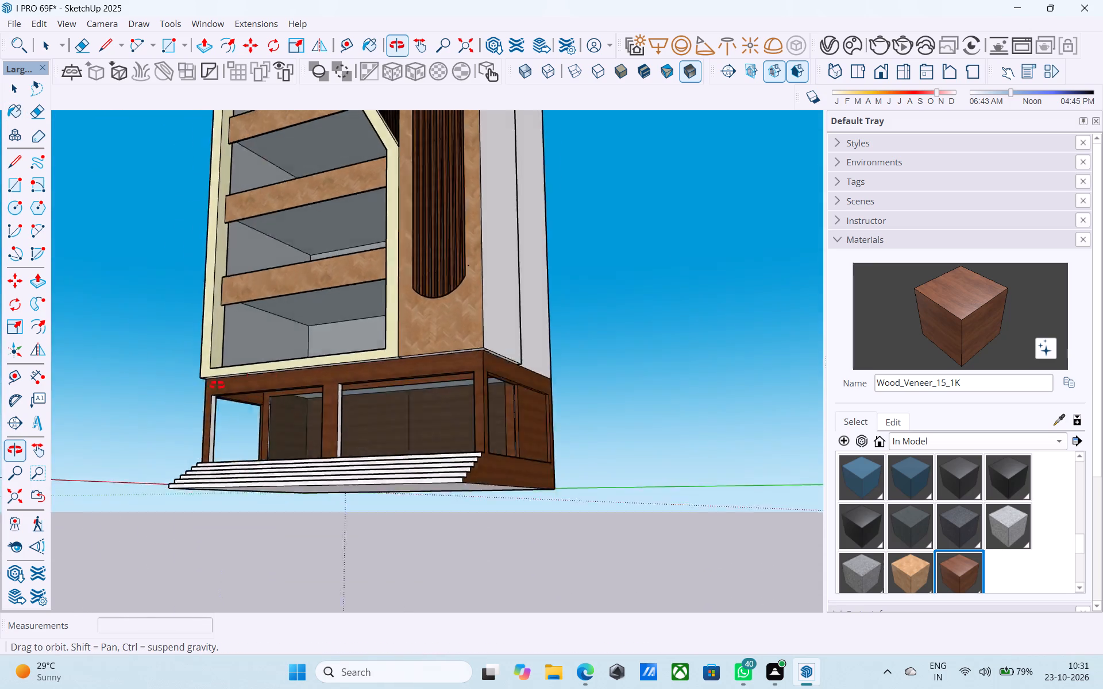
middle_drag(217, 385, 515, 264)
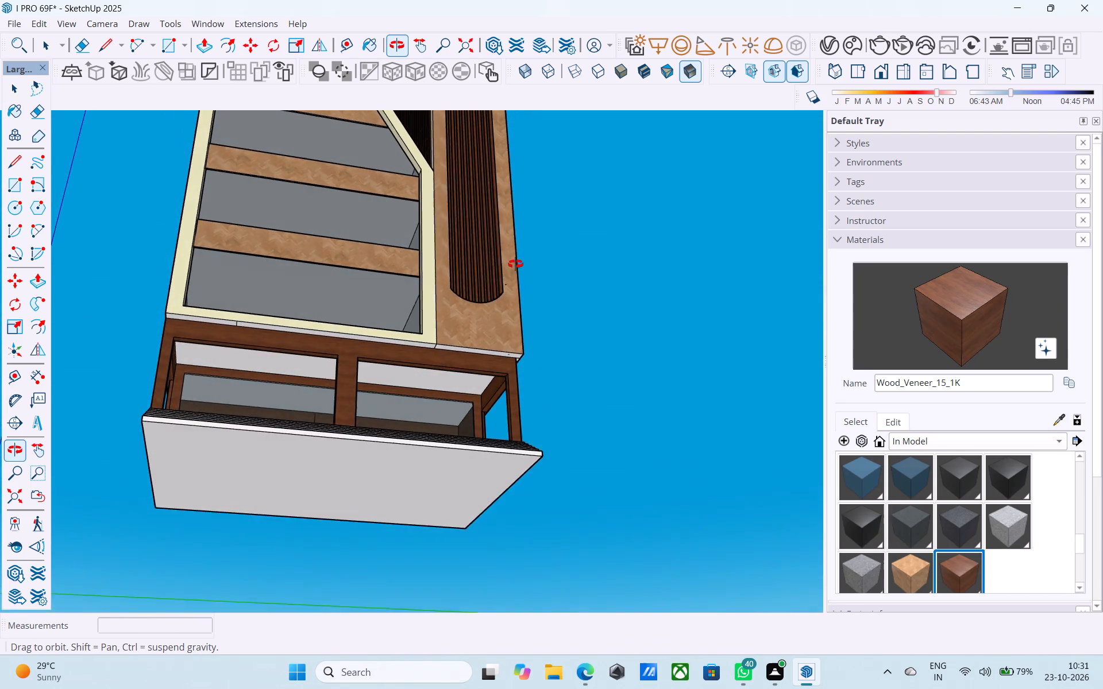
middle_drag(515, 264, 405, 572)
scroll(399, 526, down, 4)
Save the model and purge its unused items.
key(ctrl+s)
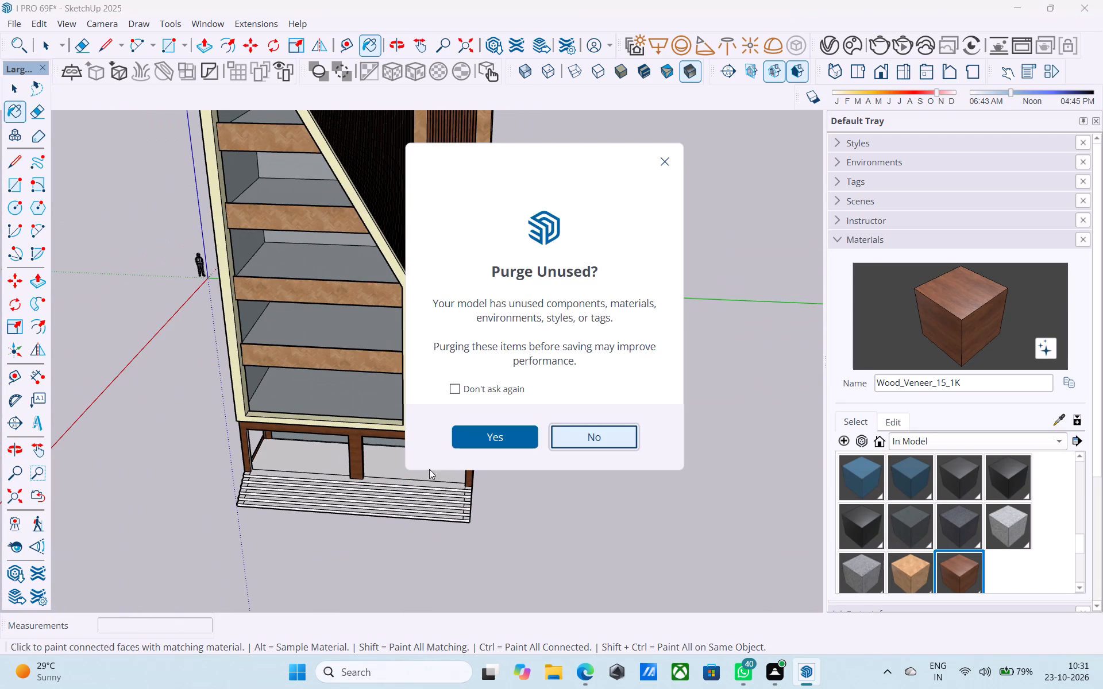
click(486, 430)
Select the connected geometry of the whole tower and make it a group.
scroll(480, 430, down, 11)
middle_drag(480, 448, 508, 294)
scroll(477, 306, up, 7)
scroll(466, 314, down, 7)
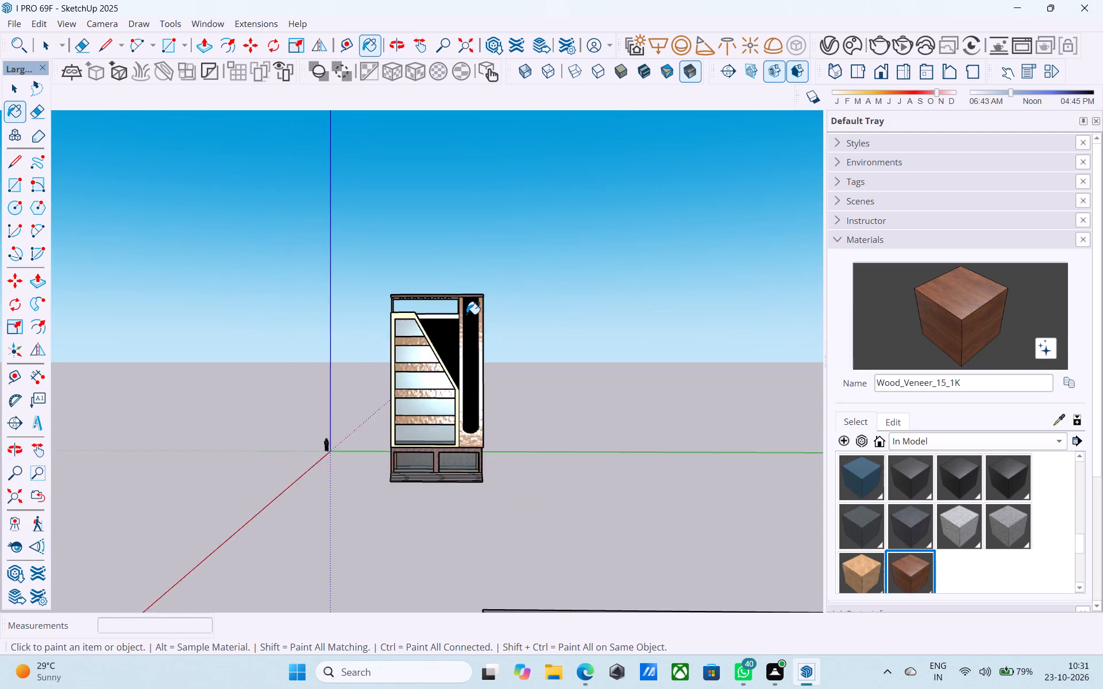
middle_drag(465, 323, 463, 393)
scroll(463, 393, up, 6)
key(space)
triple_click(463, 393)
right_click(463, 393)
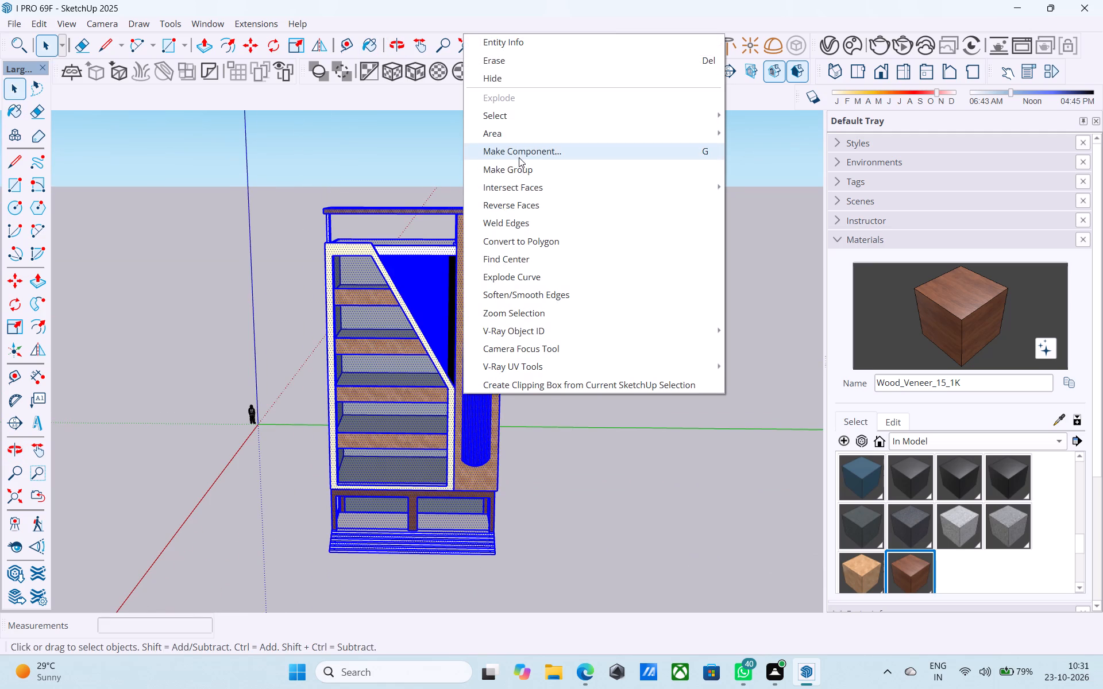
click(519, 167)
click(581, 286)
Check which parts of the tower belong to the new group, including the dark strip beside the slatted column.
scroll(404, 273, down, 2)
middle_drag(399, 276, 687, 256)
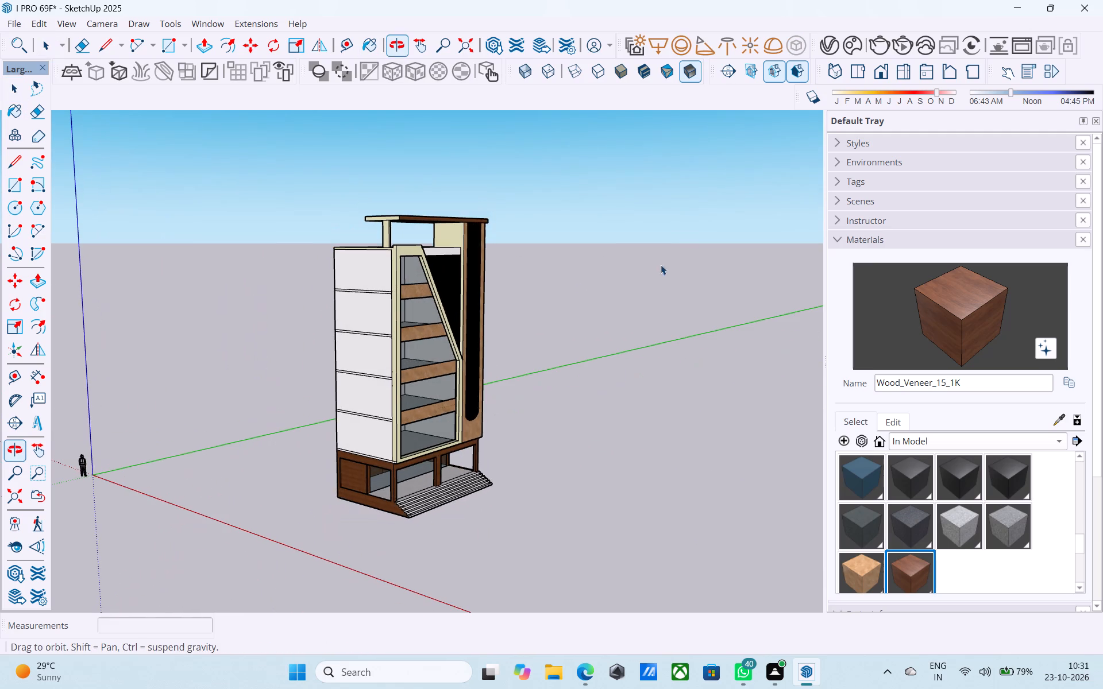
click(457, 305)
click(358, 317)
click(597, 259)
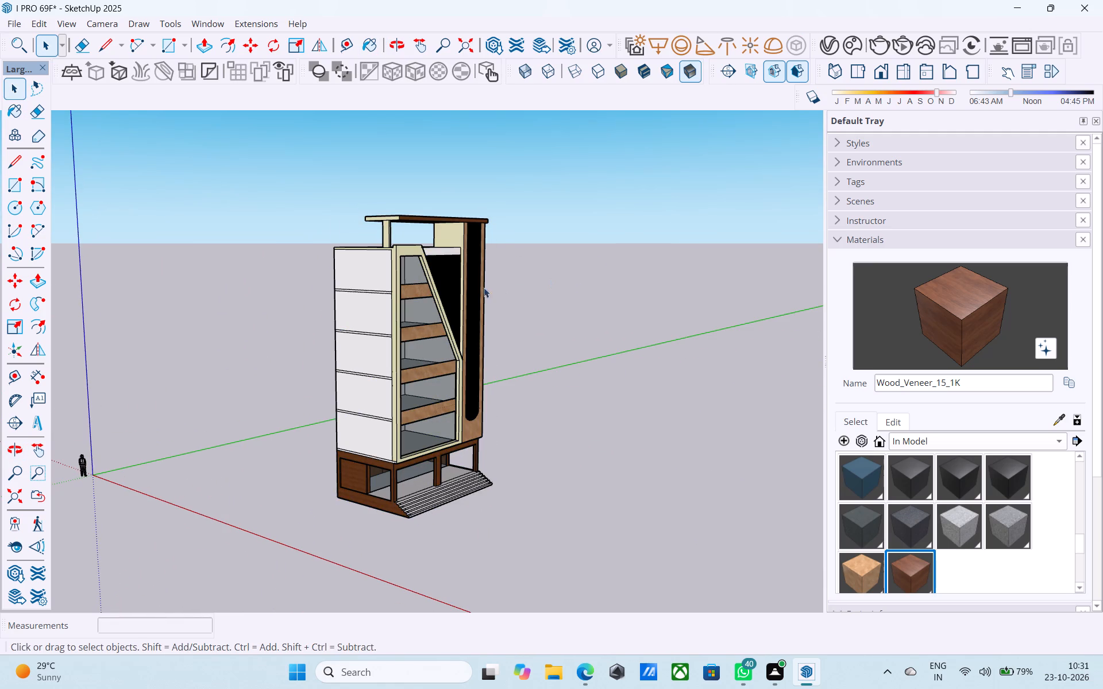
click(456, 286)
scroll(455, 287, up, 12)
click(452, 280)
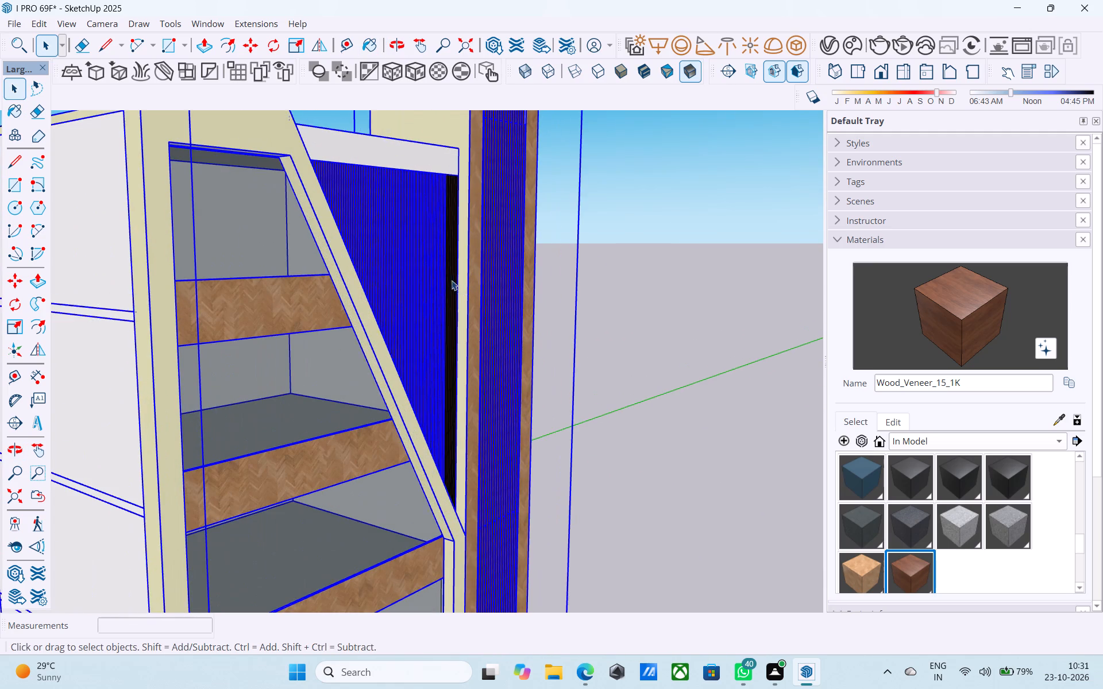
middle_drag(452, 280, 341, 356)
scroll(452, 280, up, 1)
scroll(342, 351, down, 6)
click(704, 237)
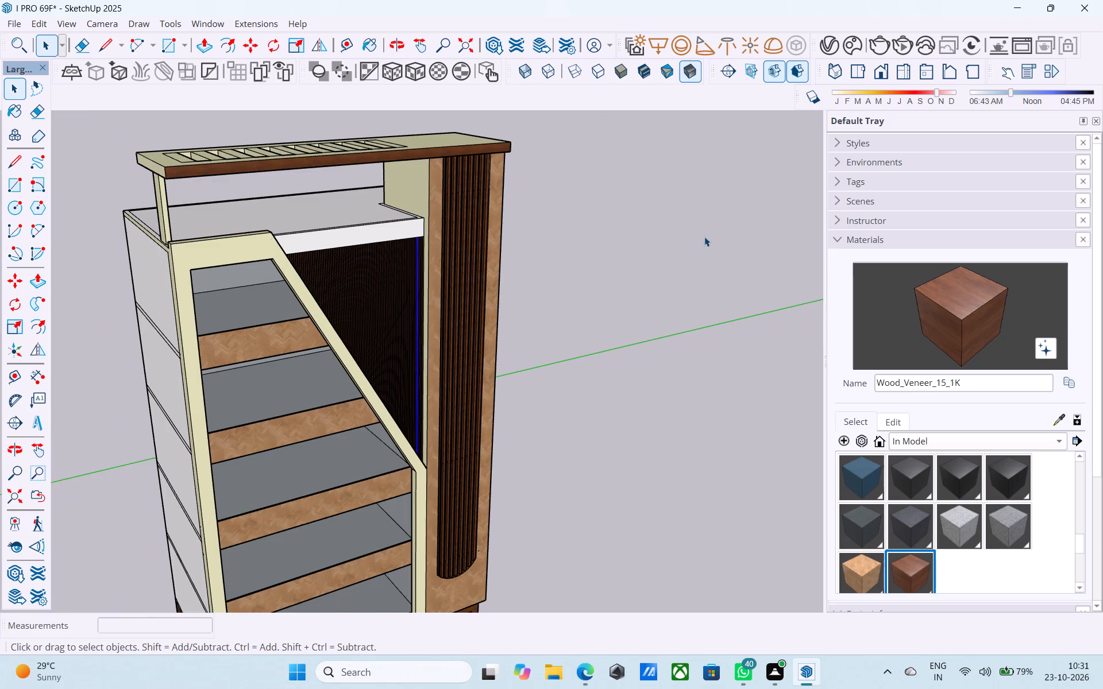
scroll(668, 250, down, 6)
middle_drag(610, 263, 430, 313)
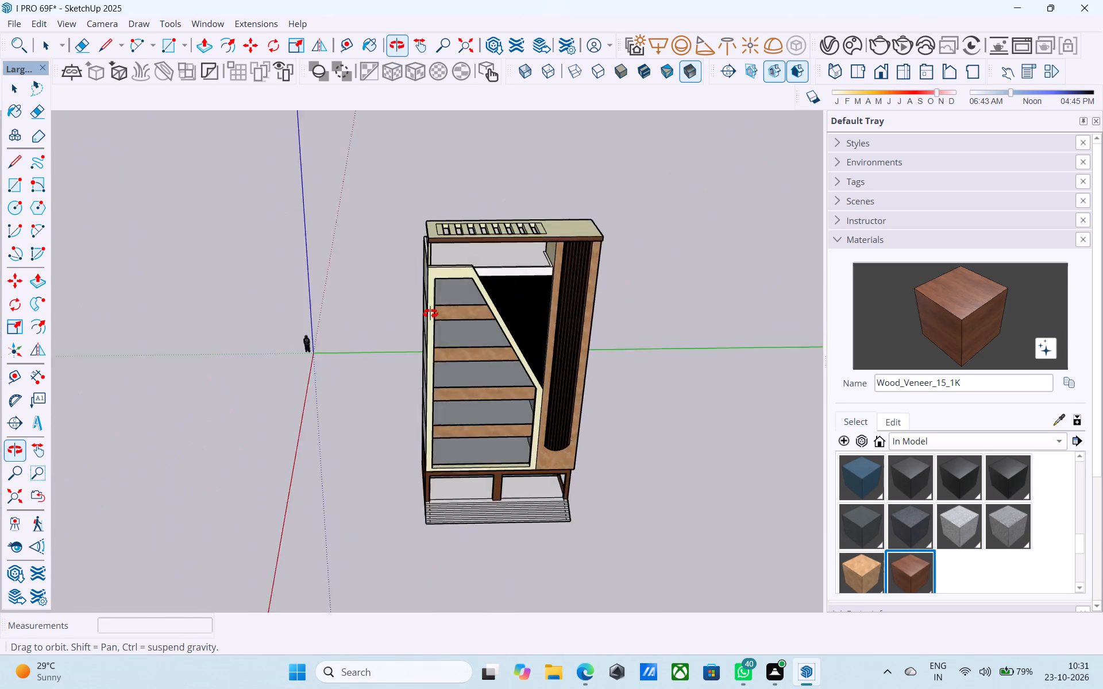
middle_drag(430, 313, 557, 397)
scroll(520, 357, down, 6)
middle_drag(514, 357, 392, 355)
scroll(484, 324, up, 6)
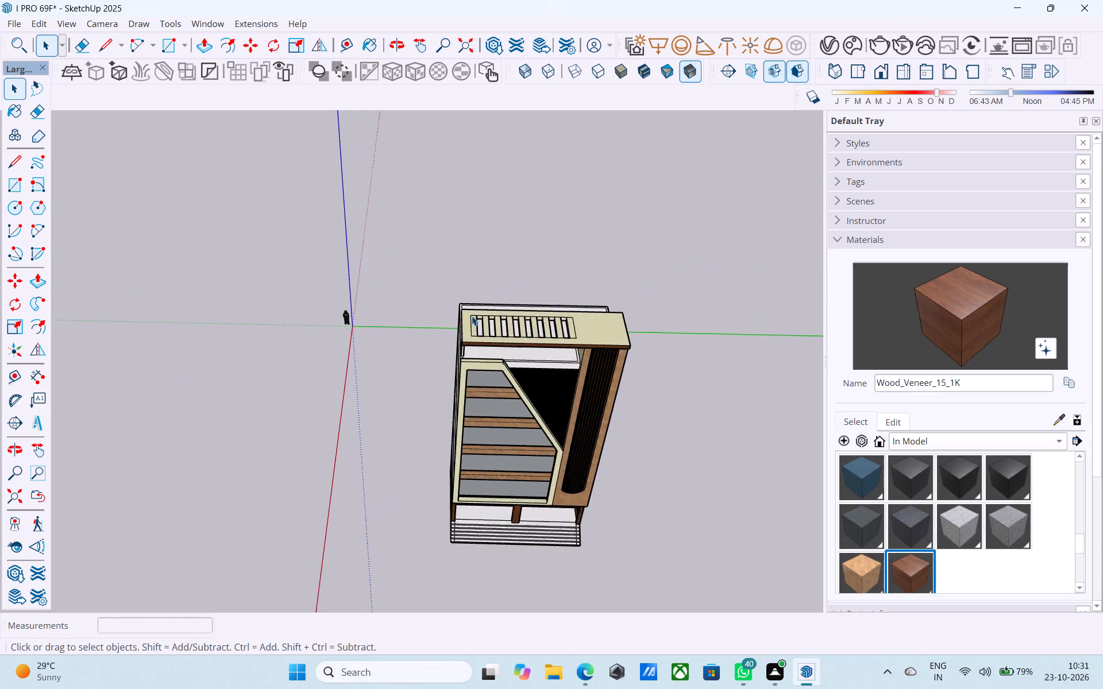
Erase the leftover flat rectangle and its dividing line lying on the ground away from the tower.
scroll(398, 313, down, 6)
middle_drag(563, 322, 468, 190)
scroll(452, 191, down, 2)
scroll(452, 192, up, 1)
scroll(452, 192, down, 2)
middle_drag(438, 265, 508, 118)
scroll(508, 120, up, 5)
middle_drag(508, 118, 508, 119)
middle_drag(360, 288, 687, 371)
scroll(689, 382, down, 8)
scroll(610, 256, up, 1)
scroll(609, 256, down, 7)
middle_drag(441, 240, 394, 390)
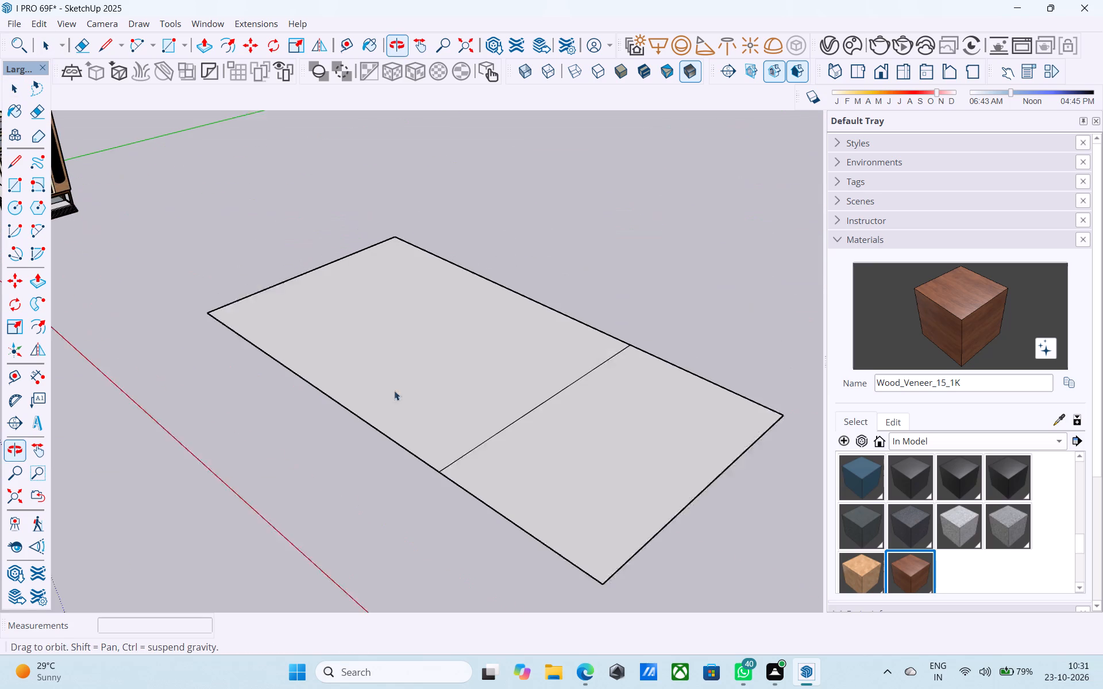
key(e)
drag(401, 511, 426, 471)
drag(373, 417, 436, 238)
drag(388, 242, 340, 262)
drag(396, 316, 672, 545)
drag(728, 442, 762, 364)
drag(703, 408, 426, 578)
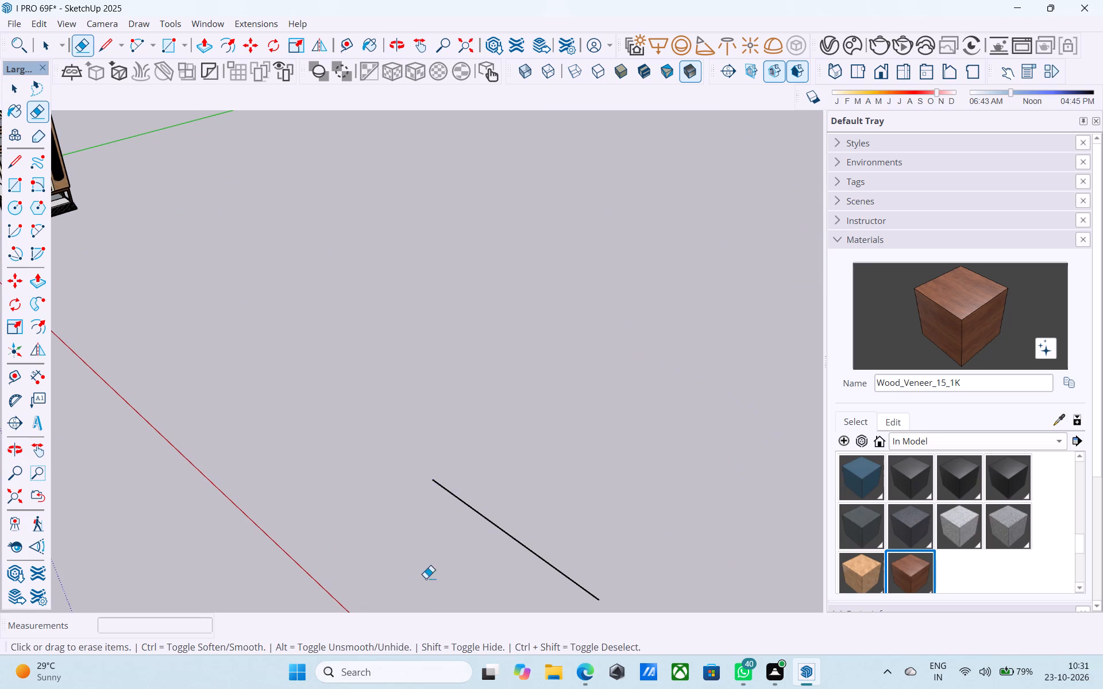
drag(426, 578, 398, 595)
scroll(554, 362, down, 6)
key(space)
Save the model.
middle_drag(543, 366, 453, 357)
scroll(453, 357, up, 1)
key(ctrl+s)
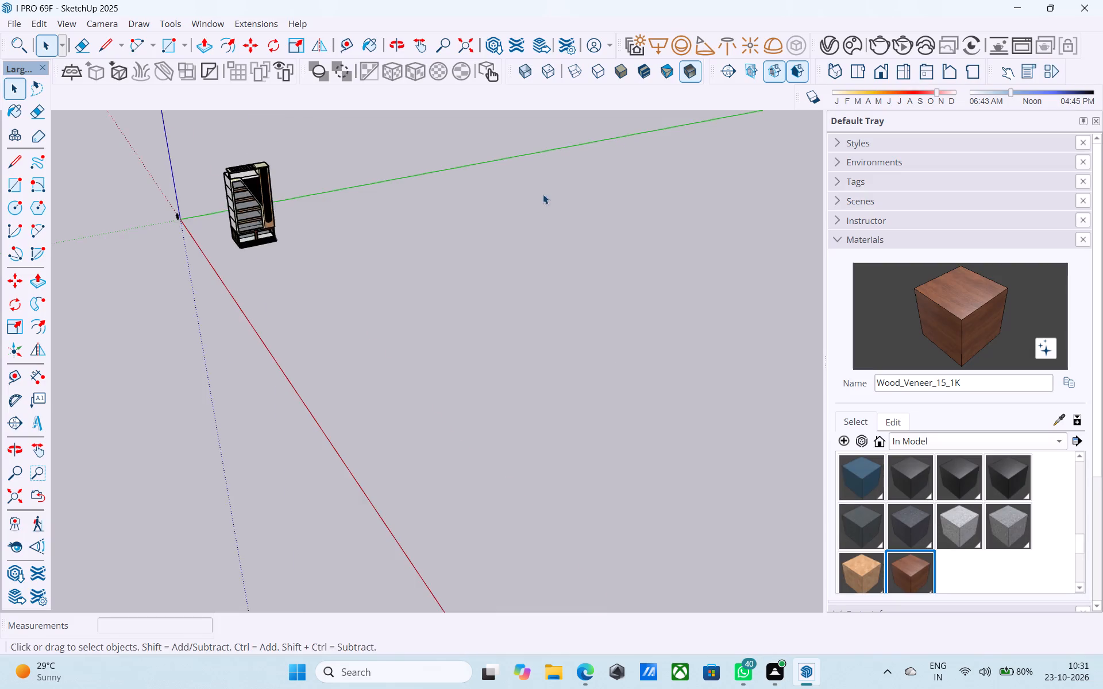
Examine the whole tower from the front, above, the side and the rear.
scroll(543, 194, down, 6)
middle_drag(541, 205, 449, 169)
middle_drag(467, 186, 491, 249)
scroll(494, 247, up, 6)
scroll(476, 282, down, 4)
middle_drag(475, 284, 448, 232)
scroll(454, 278, up, 5)
middle_drag(449, 289, 460, 274)
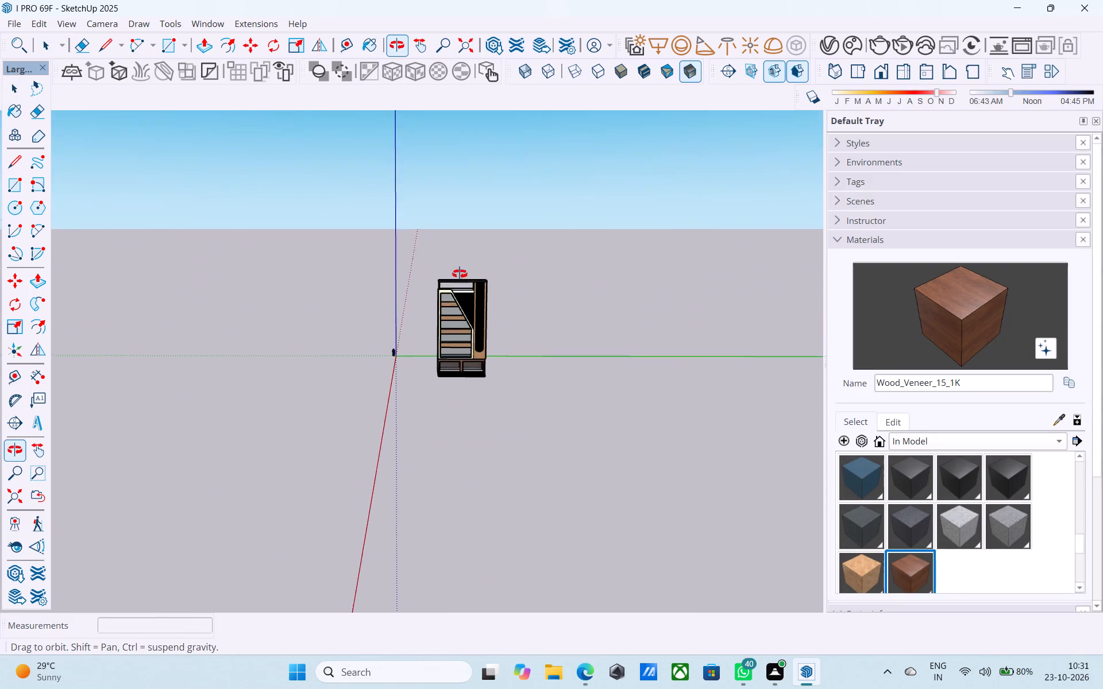
middle_drag(460, 274, 460, 273)
scroll(460, 274, up, 1)
scroll(460, 250, down, 6)
scroll(467, 311, up, 14)
middle_drag(467, 305, 633, 451)
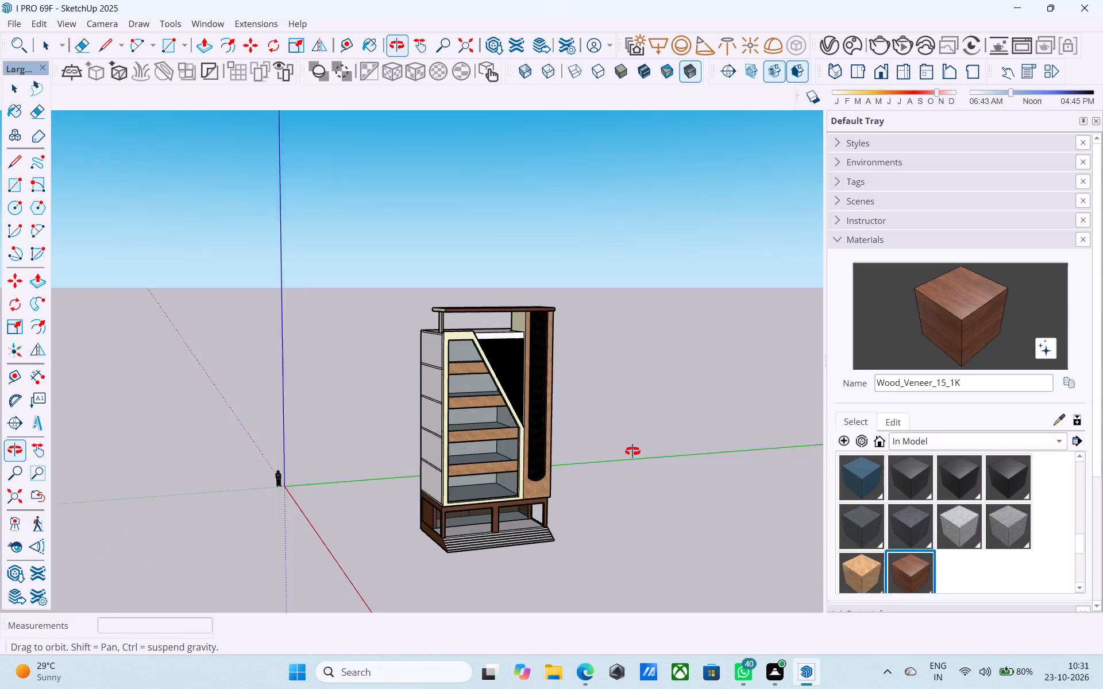
middle_drag(633, 451, 626, 446)
middle_drag(496, 388, 585, 249)
scroll(656, 308, up, 1)
scroll(542, 273, down, 4)
middle_drag(539, 285, 392, 416)
scroll(408, 396, up, 5)
middle_drag(542, 321, 310, 439)
middle_drag(569, 426, 272, 438)
middle_drag(462, 414, 268, 415)
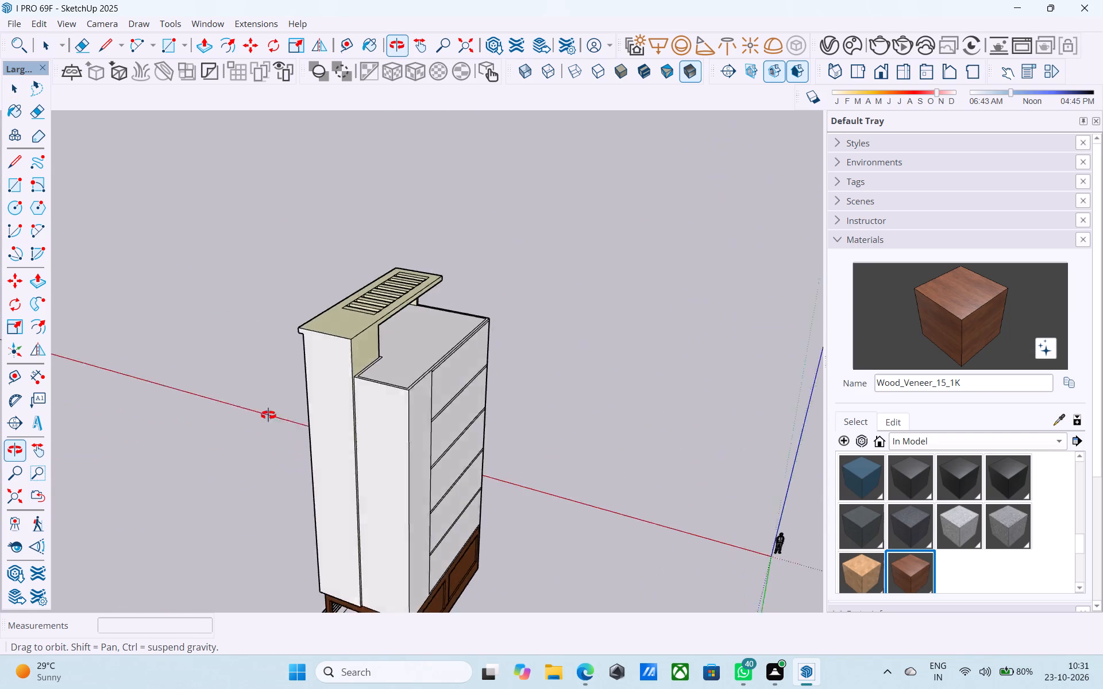
middle_drag(268, 415, 757, 362)
middle_drag(480, 373, 591, 323)
scroll(536, 296, down, 3)
middle_drag(530, 323, 546, 260)
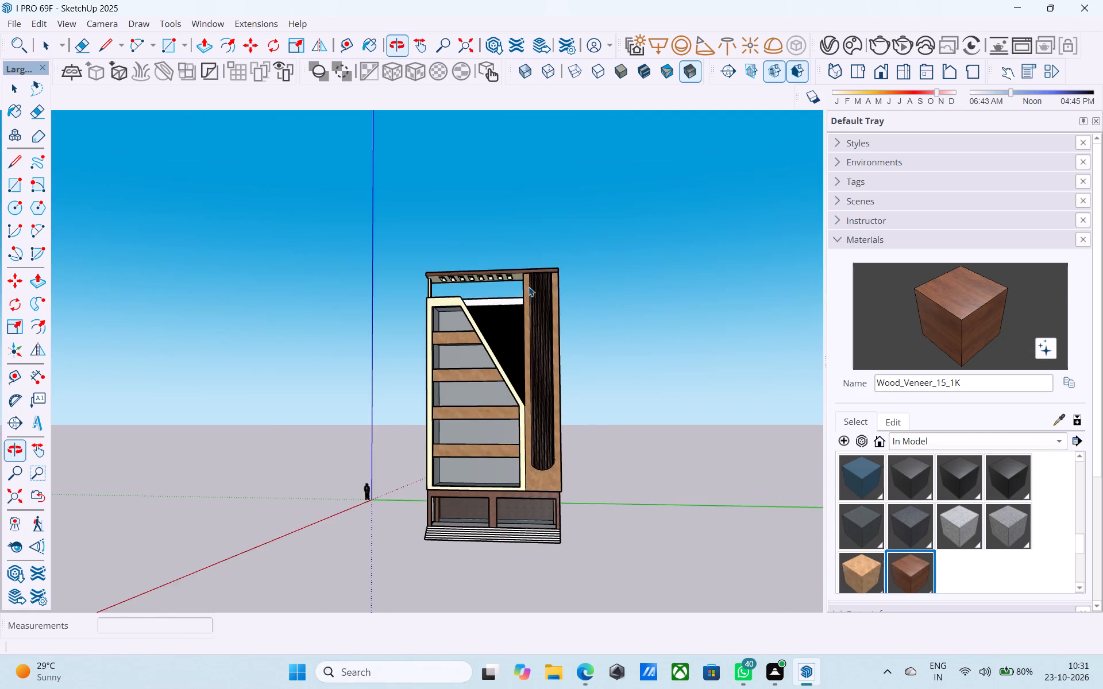
scroll(485, 347, up, 5)
middle_drag(454, 364, 465, 347)
middle_drag(456, 330, 467, 359)
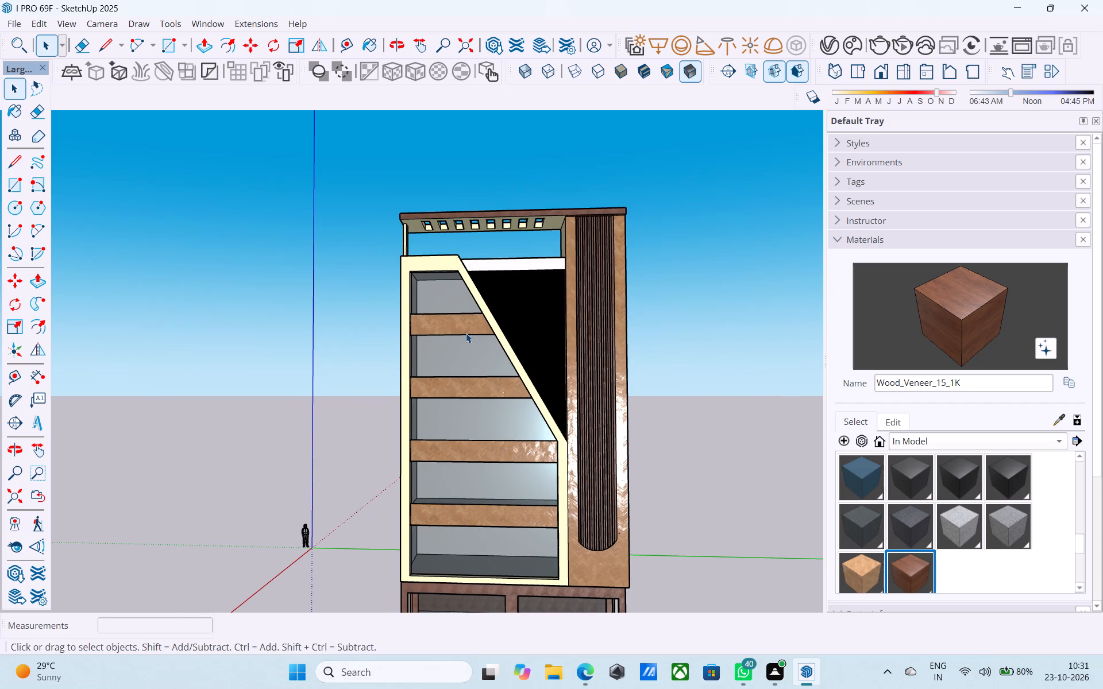
Inside the tower group, repaint the front face of the angled mint frame with the Default material.
middle_drag(466, 333, 482, 401)
scroll(889, 485, up, 3)
scroll(345, 205, up, 1)
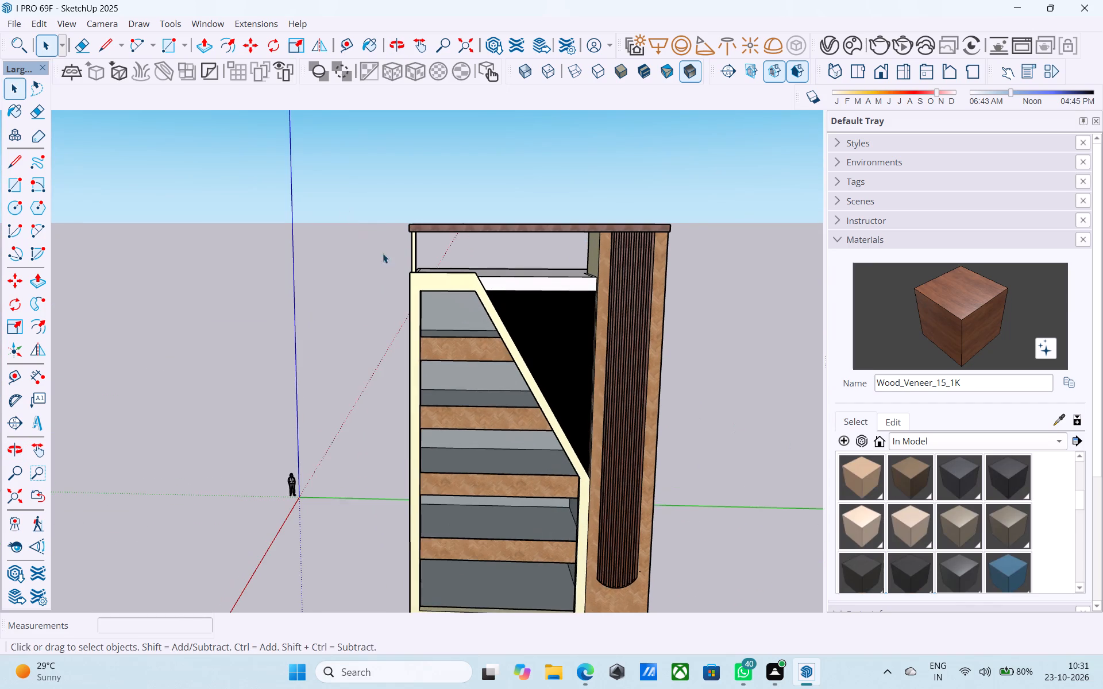
double_click(434, 282)
click(430, 278)
click(896, 447)
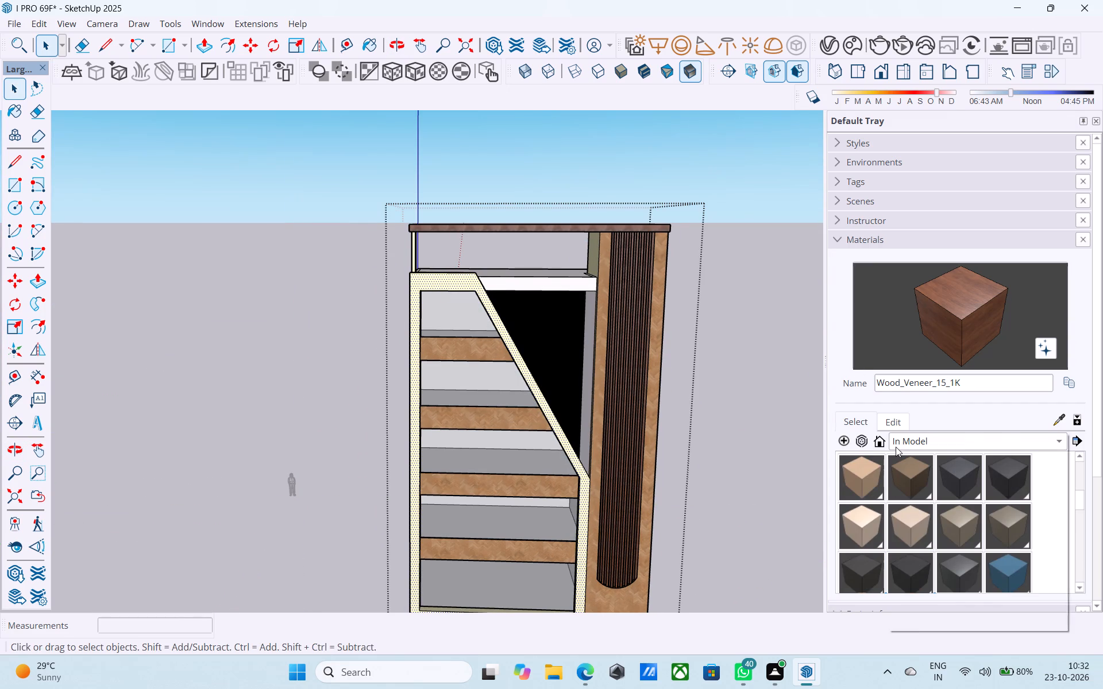
click(909, 442)
click(870, 476)
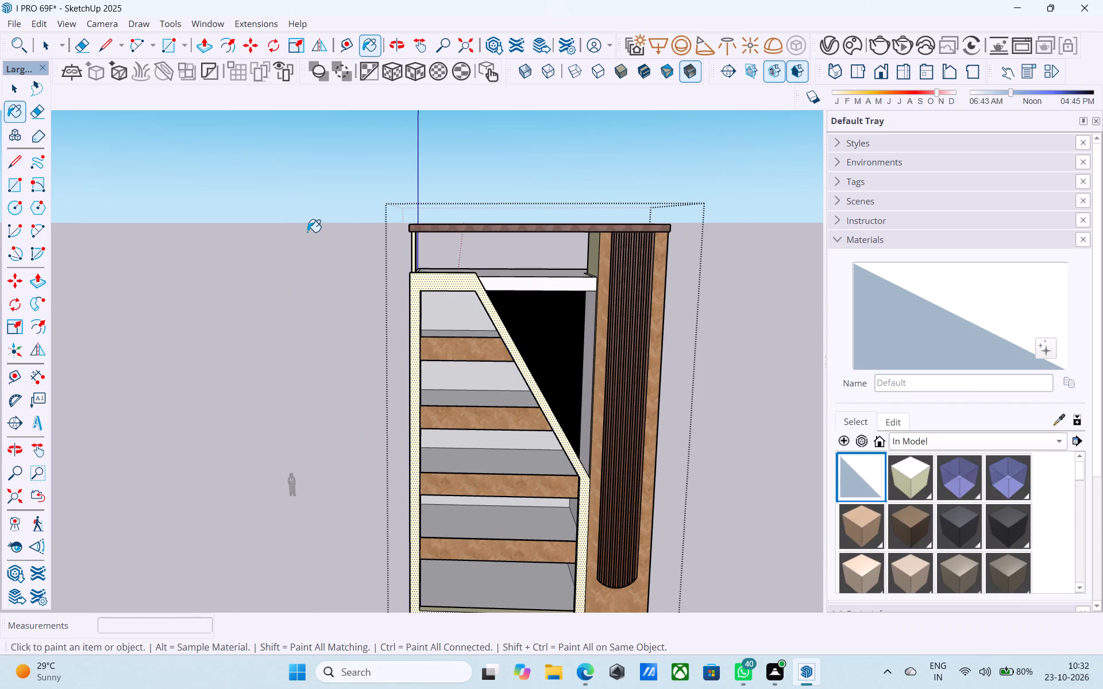
scroll(307, 232, up, 3)
click(453, 295)
scroll(277, 247, down, 12)
middle_drag(341, 257, 375, 267)
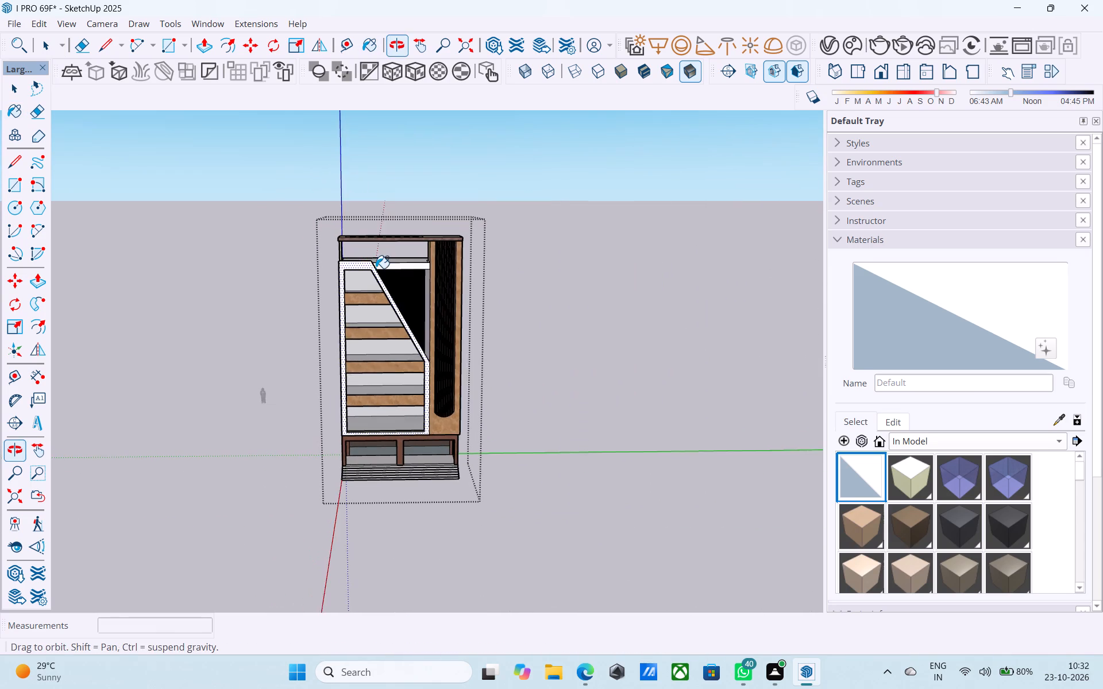
key(space)
click(528, 234)
Inspect the repainted front frame, the balconies and the underside of the slatted canopy from several angles.
shift+middle_drag(421, 240, 514, 219)
scroll(514, 219, up, 3)
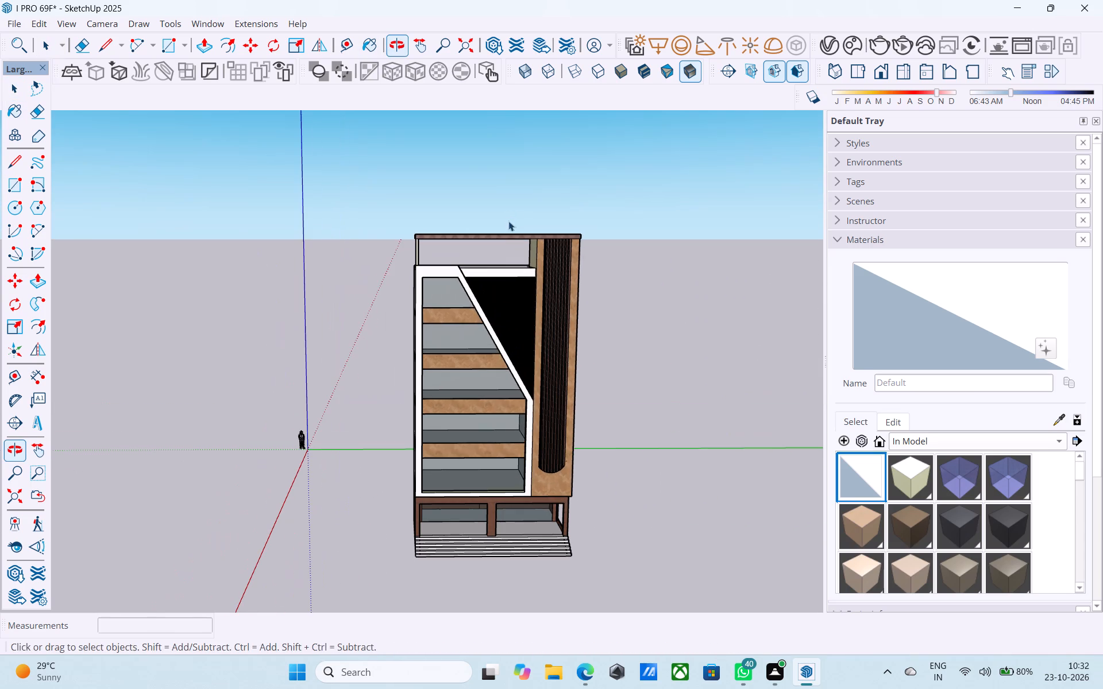
middle_drag(482, 261, 548, 272)
scroll(493, 352, up, 6)
shift+middle_drag(488, 375, 515, 285)
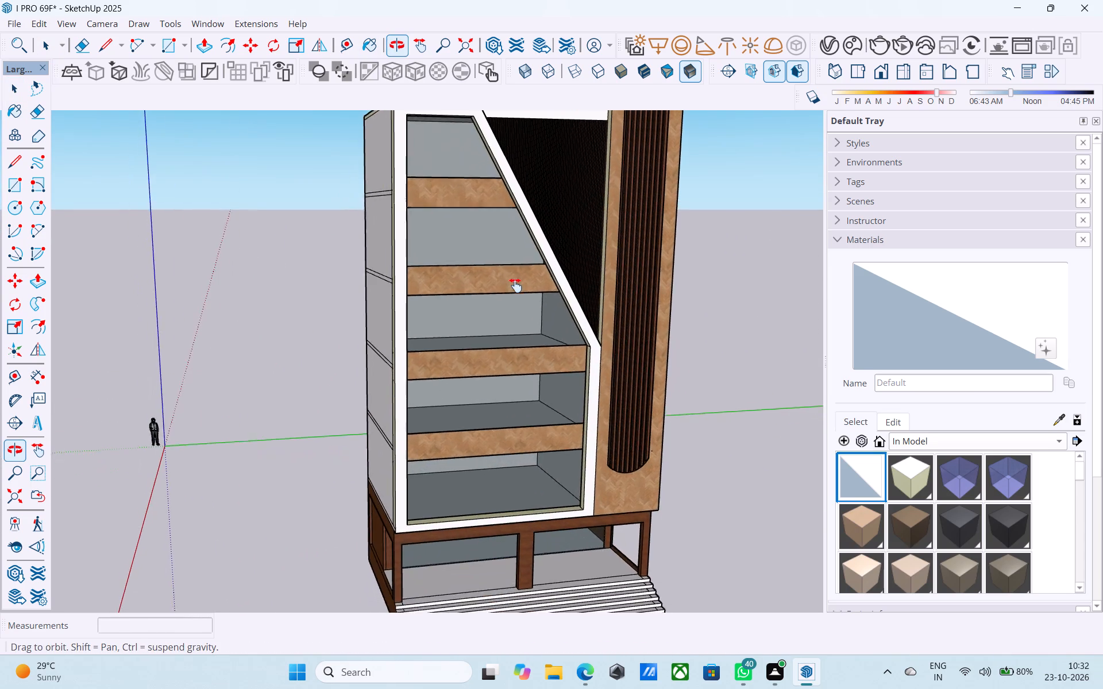
shift+middle_drag(515, 285, 516, 272)
scroll(516, 272, down, 2)
middle_drag(516, 272, 516, 243)
scroll(519, 253, down, 1)
shift+middle_drag(519, 253, 519, 260)
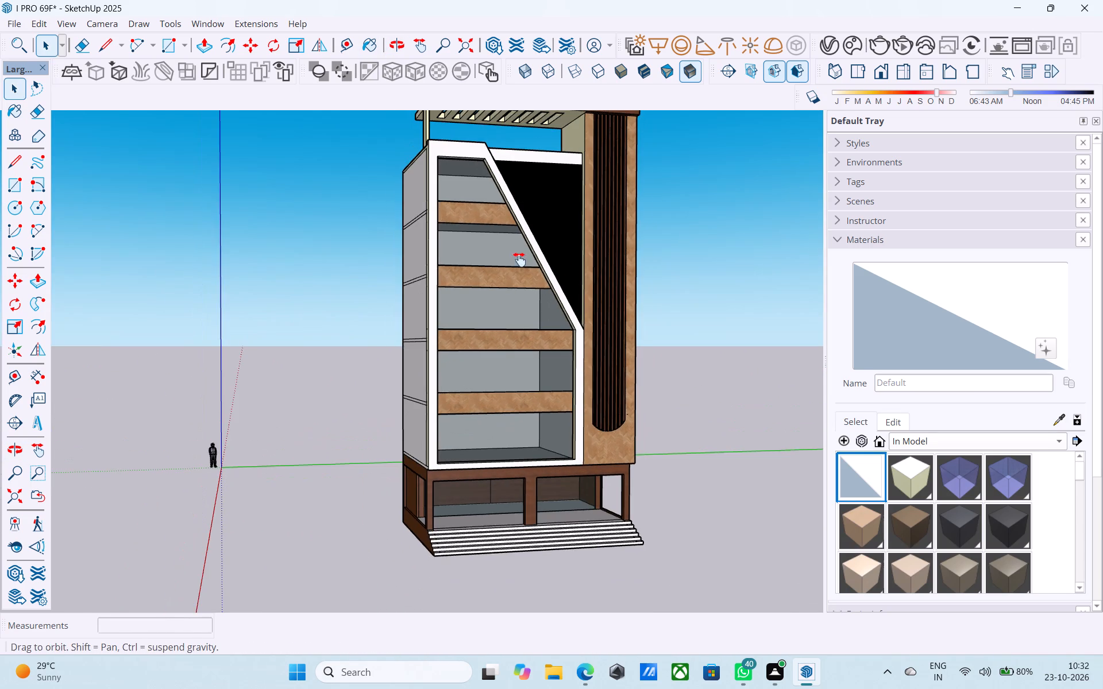
shift+middle_drag(519, 260, 516, 270)
shift+middle_drag(516, 270, 562, 305)
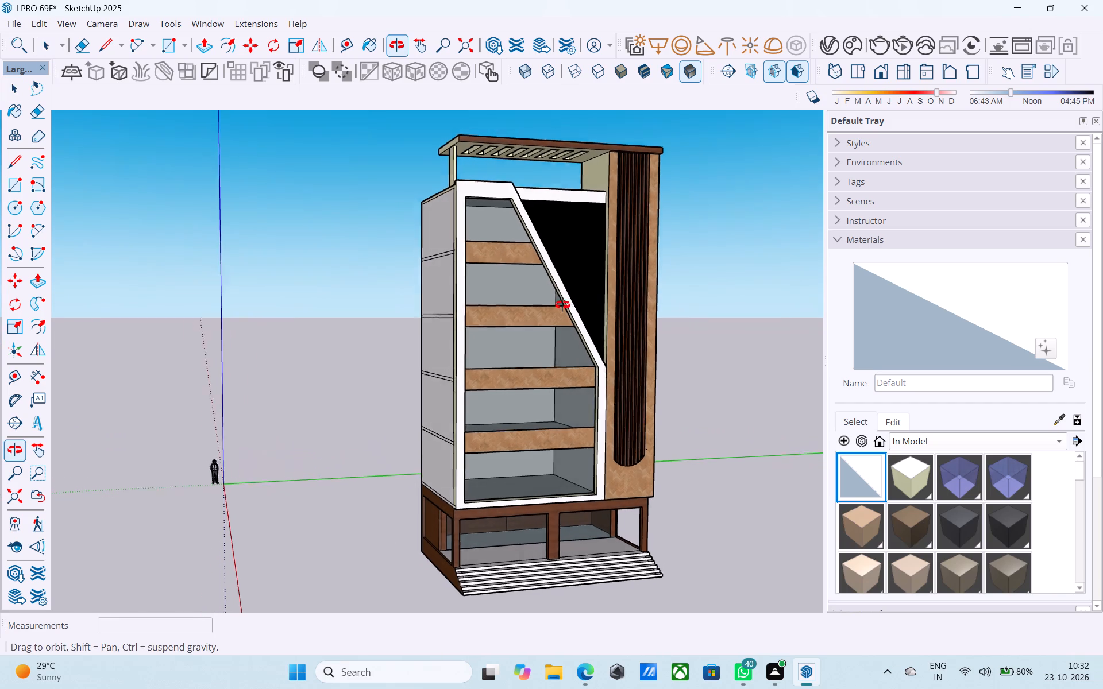
shift+middle_drag(562, 305, 563, 305)
Save the model.
key(ctrl+s)
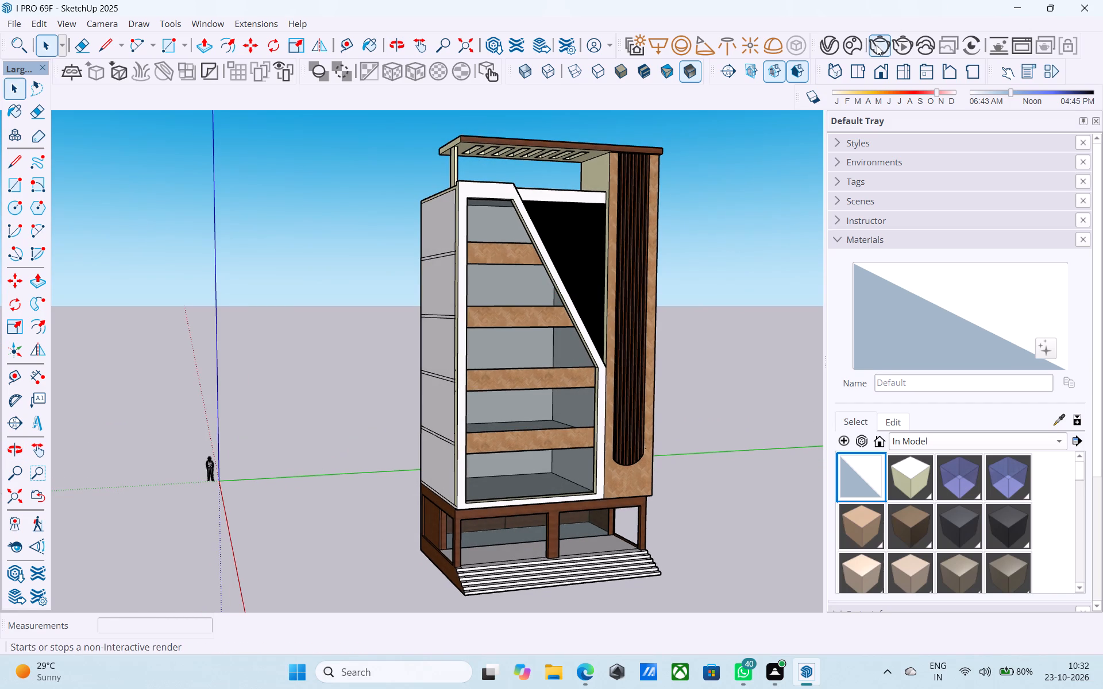
Render the tower with V-Ray, examine the image at a larger zoom, and close the frame buffer.
click(873, 42)
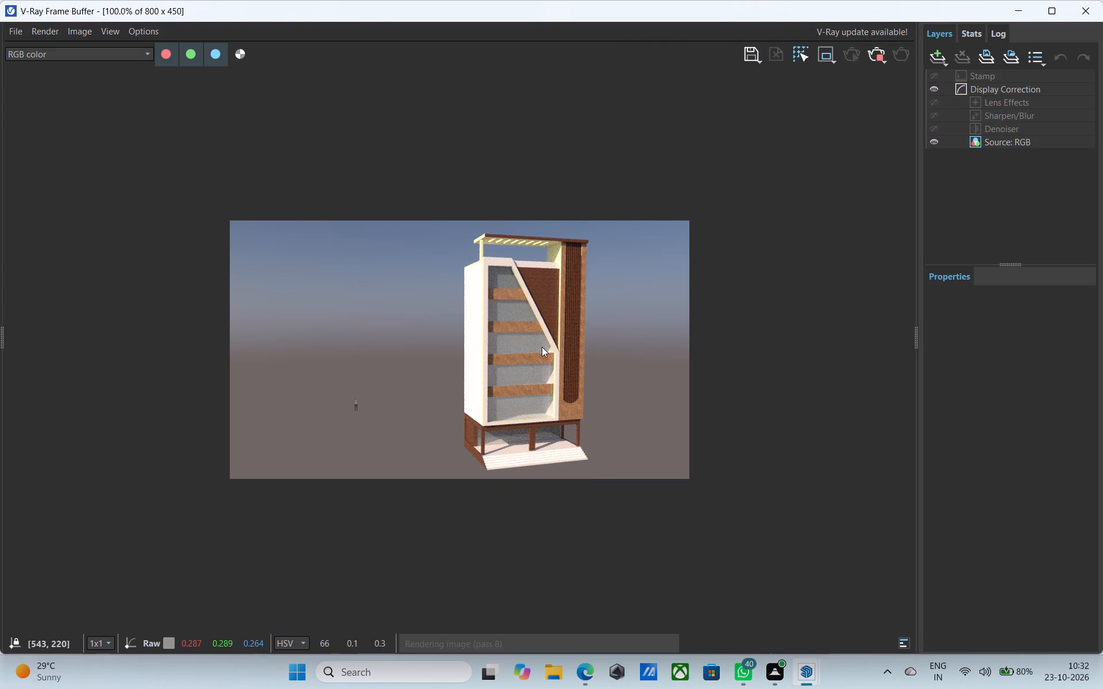
scroll(542, 347, up, 1)
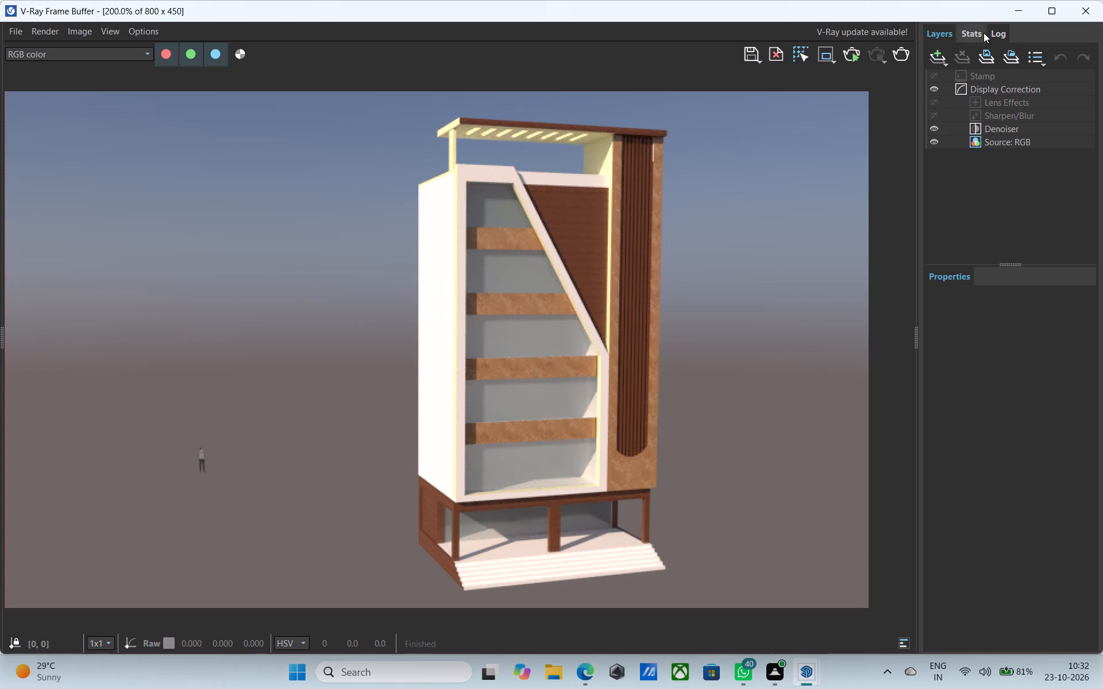
click(1077, 4)
Inside the tower group, extend the underside of the herringbone veneer column 2' downward over the wooden beam with Push/Pull.
scroll(878, 130, down, 1)
scroll(695, 335, down, 2)
middle_drag(667, 336, 488, 221)
scroll(570, 349, up, 2)
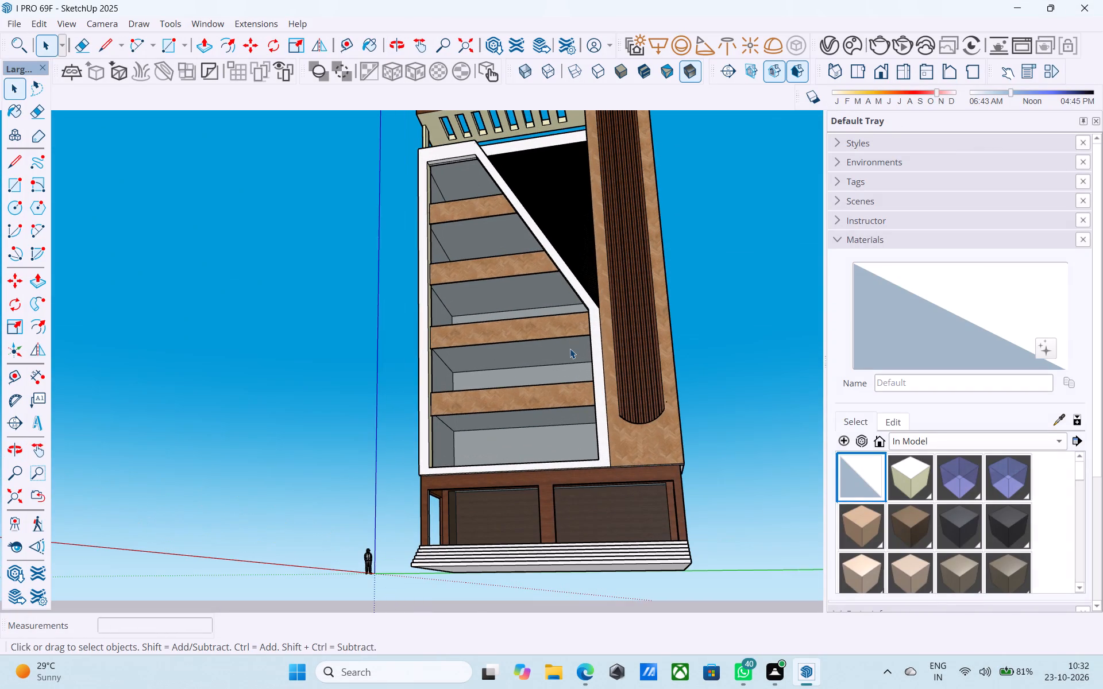
middle_drag(676, 404, 459, 320)
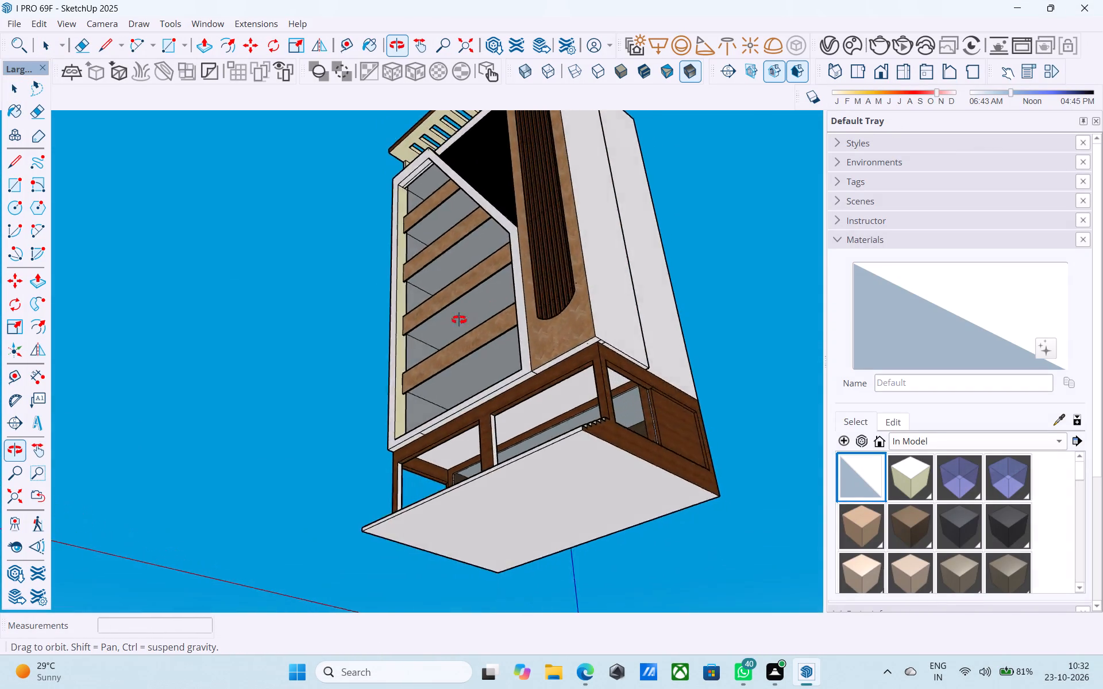
middle_drag(459, 320, 543, 261)
scroll(565, 330, up, 8)
click(592, 325)
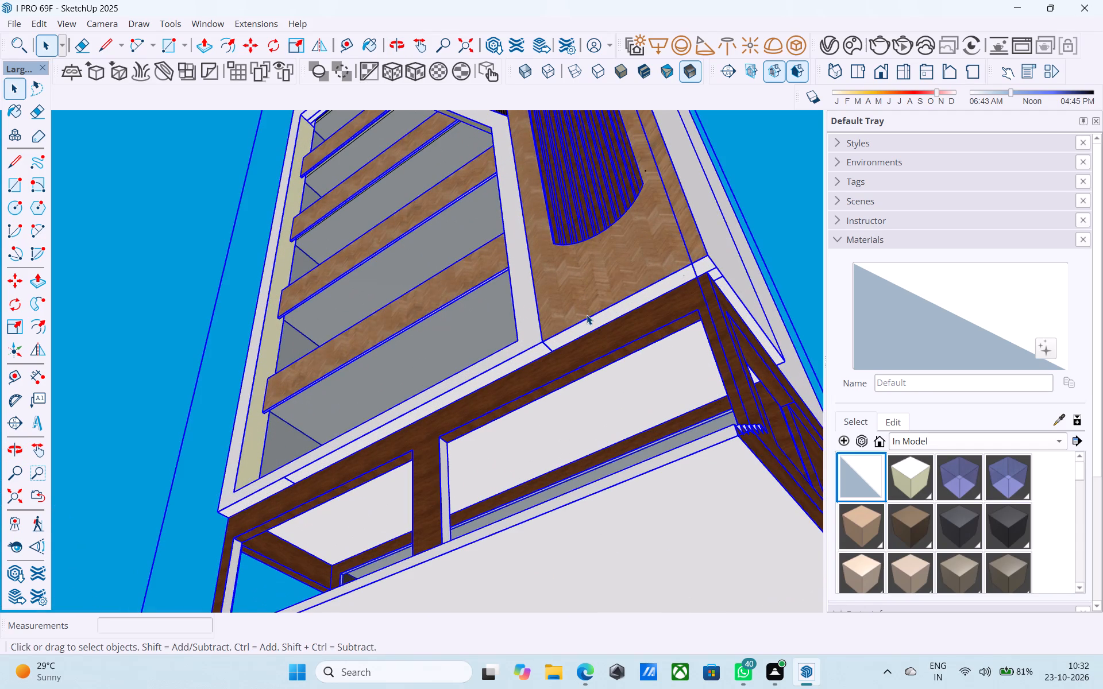
double_click(587, 315)
click(592, 322)
key(p)
click(592, 322)
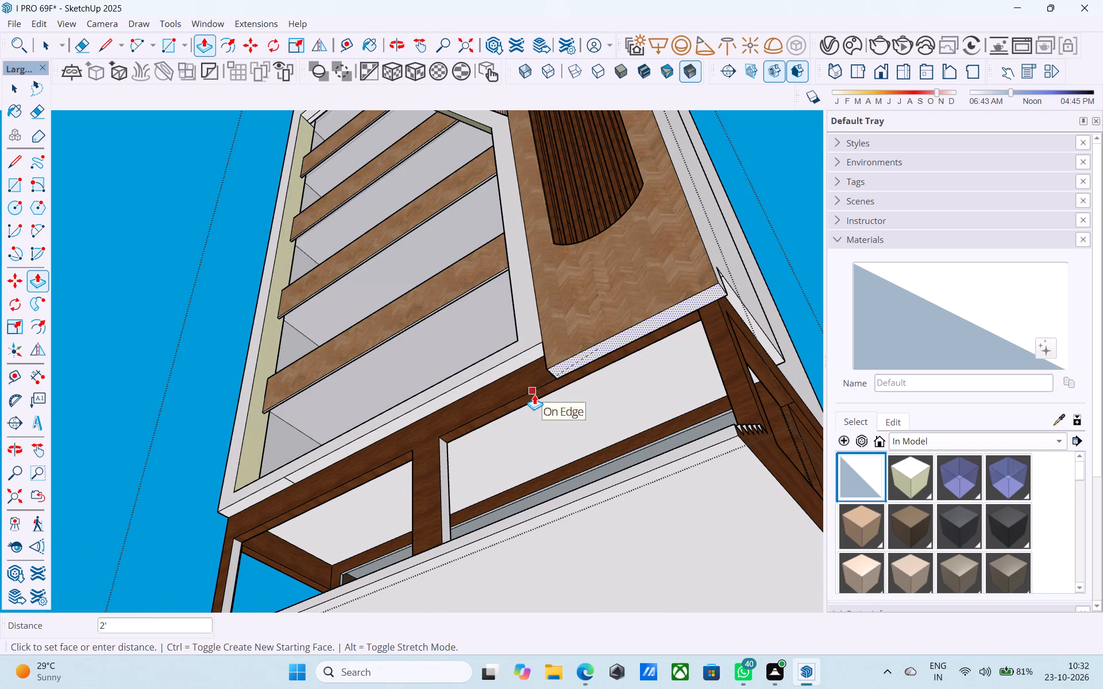
click(534, 394)
Extend the underside strip of the adjoining white side wall 2' downward with Push/Pull, level with the veneer column's bottom.
scroll(513, 380, down, 5)
middle_drag(655, 329, 515, 340)
scroll(557, 349, up, 4)
key(space)
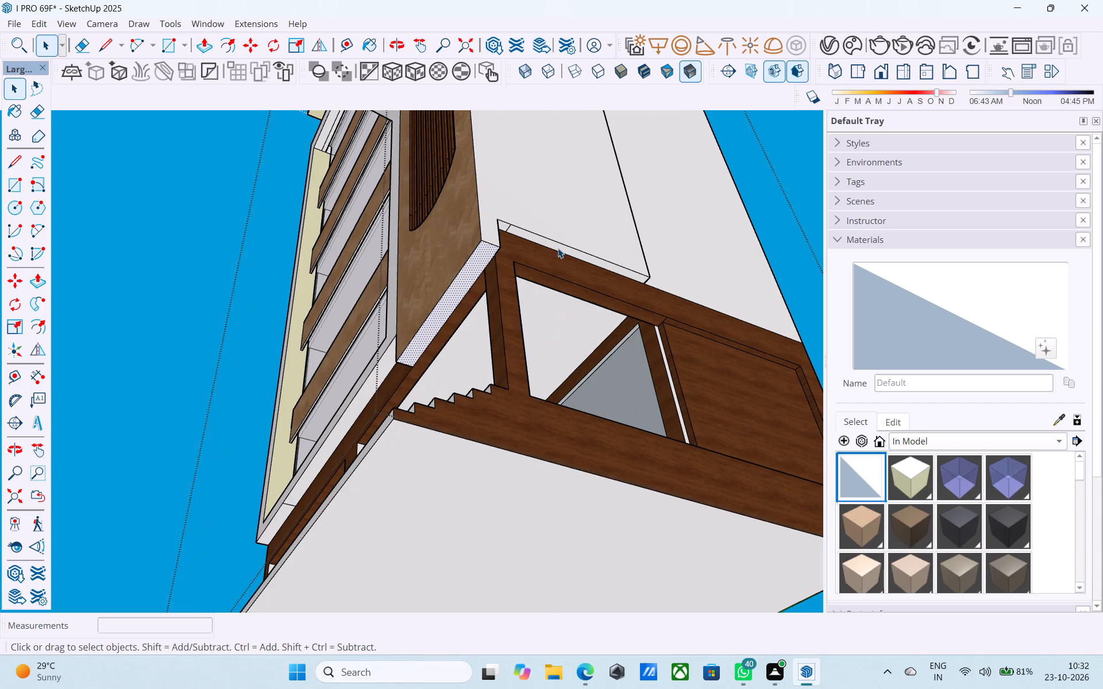
scroll(501, 228, up, 13)
key(e)
drag(521, 237, 531, 241)
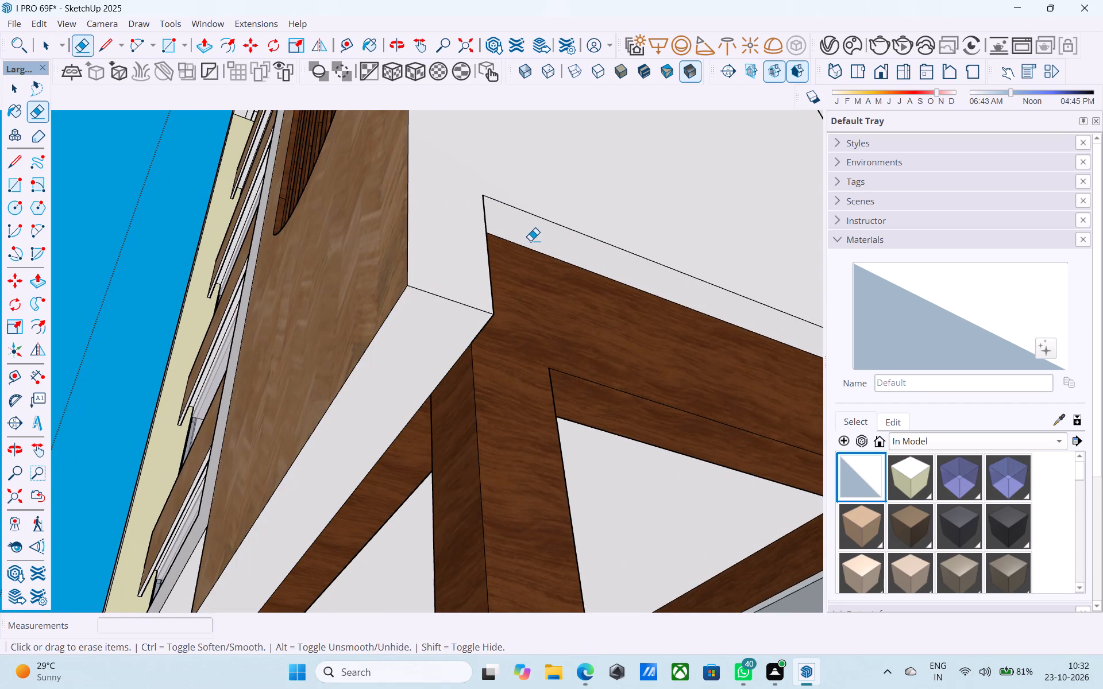
key(space)
click(529, 240)
key(p)
click(529, 240)
click(480, 316)
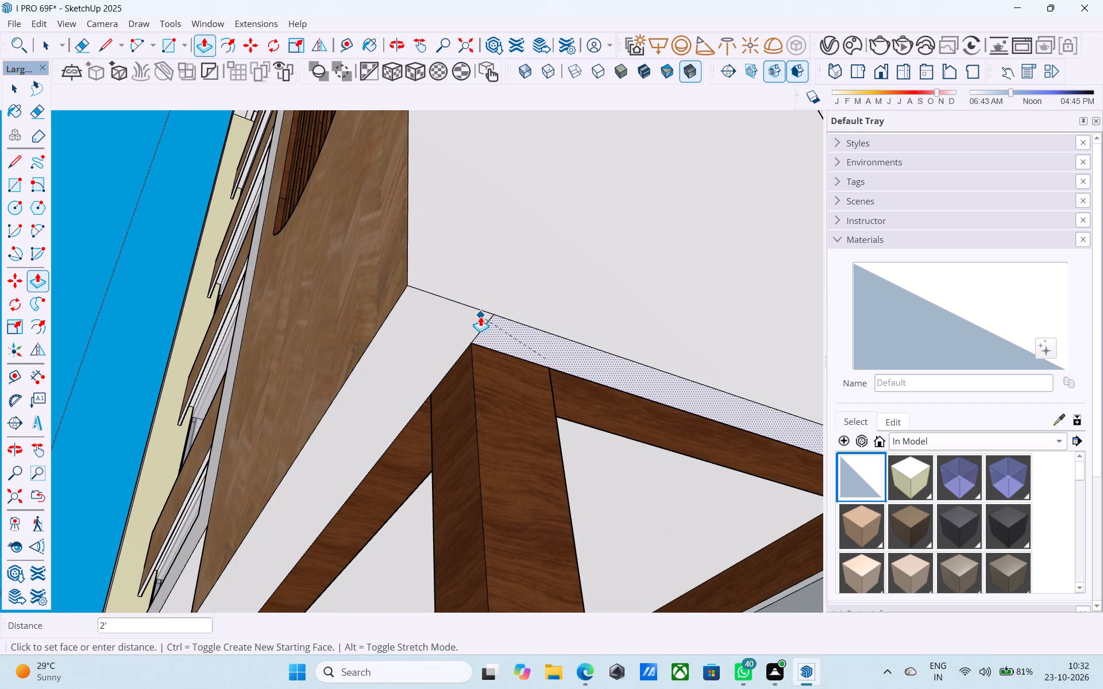
Erase the leftover edge between the two extended undersides at the column's corner.
key(e)
drag(484, 337, 474, 331)
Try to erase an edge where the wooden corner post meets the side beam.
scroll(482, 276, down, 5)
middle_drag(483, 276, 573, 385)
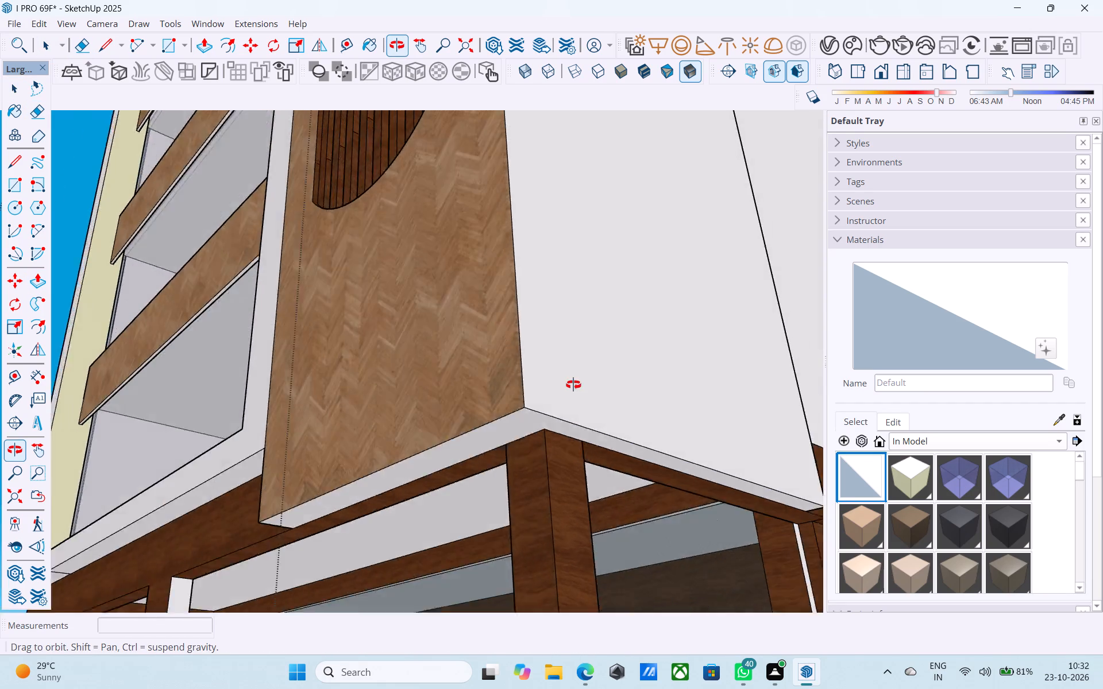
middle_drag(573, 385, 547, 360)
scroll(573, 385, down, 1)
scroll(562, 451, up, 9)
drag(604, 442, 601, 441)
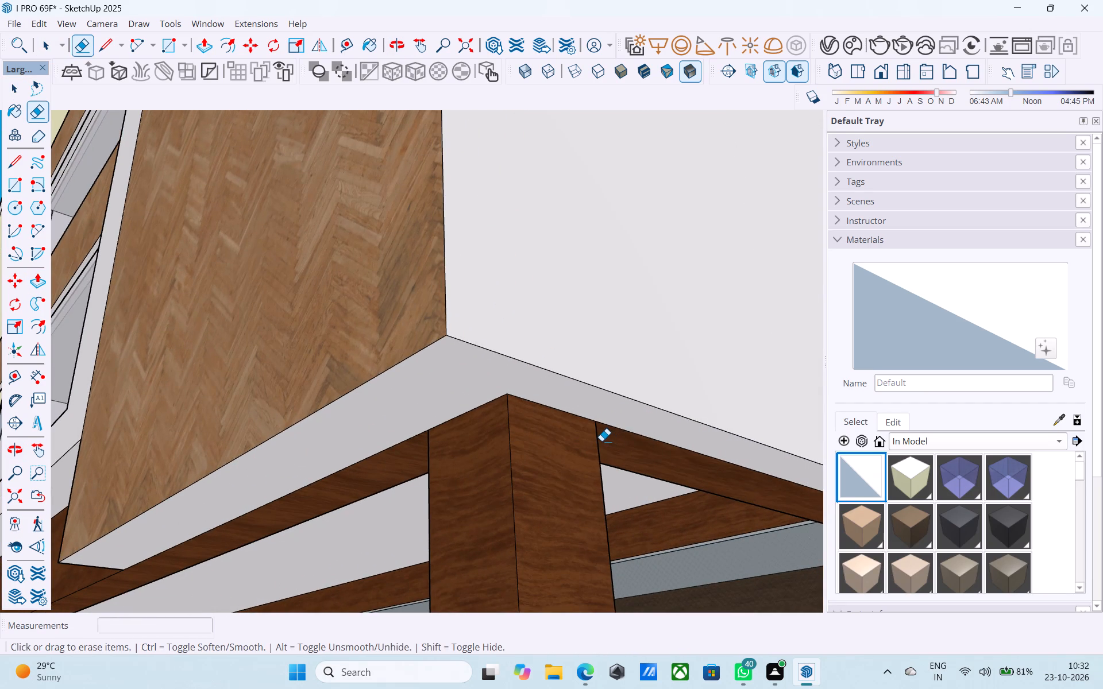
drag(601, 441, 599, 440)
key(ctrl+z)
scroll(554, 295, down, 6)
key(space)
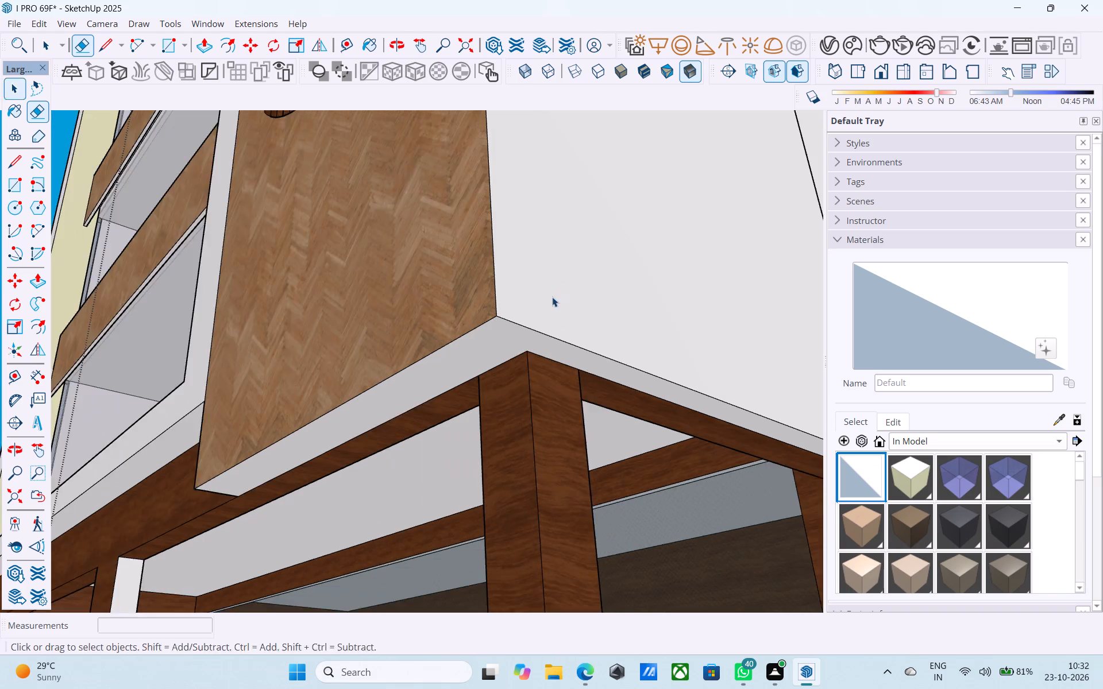
Save the model.
middle_drag(554, 308, 620, 413)
key(ctrl+s)
Push/Pull the white end face of the lowered veneer column along the front beam by 20' 3" and a further 6' 9" to the corner.
scroll(529, 316, down, 11)
middle_drag(535, 333, 545, 397)
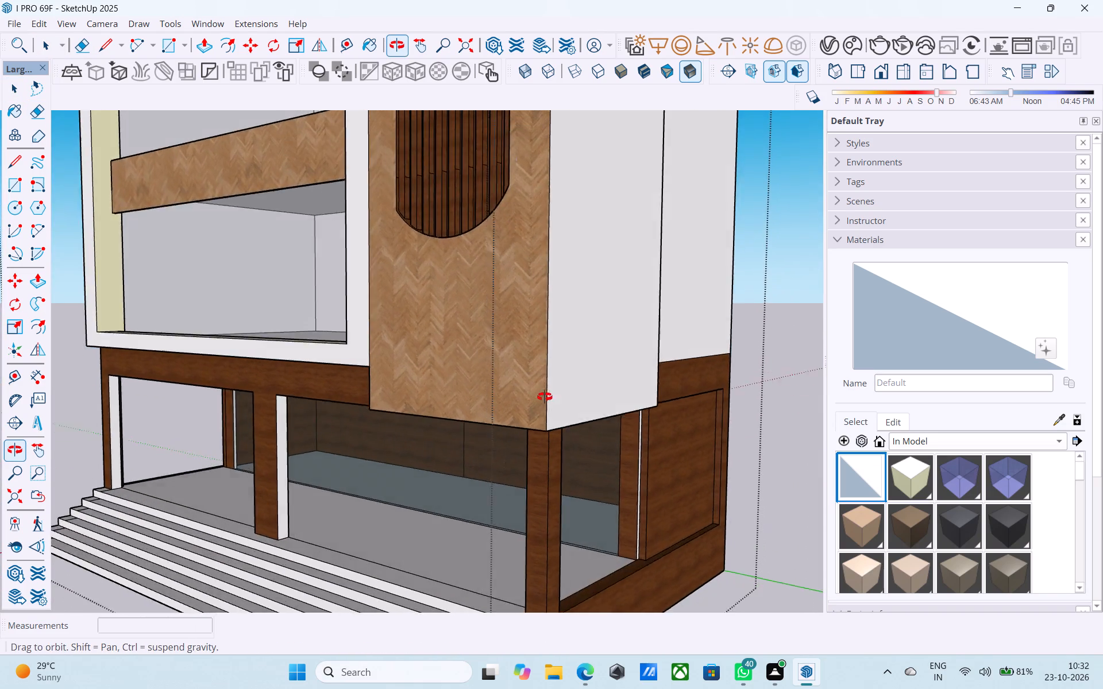
middle_drag(545, 397, 545, 397)
scroll(529, 381, down, 6)
middle_drag(536, 385, 869, 396)
middle_drag(573, 396, 666, 370)
scroll(513, 397, up, 5)
scroll(512, 396, down, 4)
middle_drag(521, 393, 710, 353)
scroll(554, 361, up, 1)
click(453, 374)
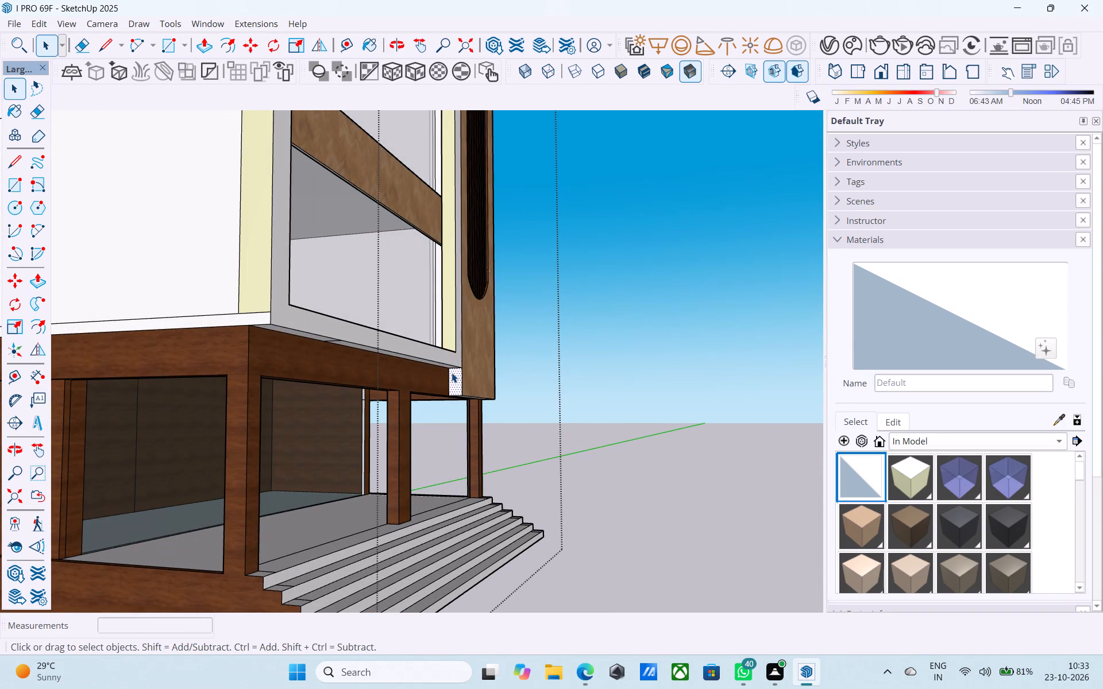
key(p)
click(452, 372)
scroll(397, 375, down, 5)
click(319, 361)
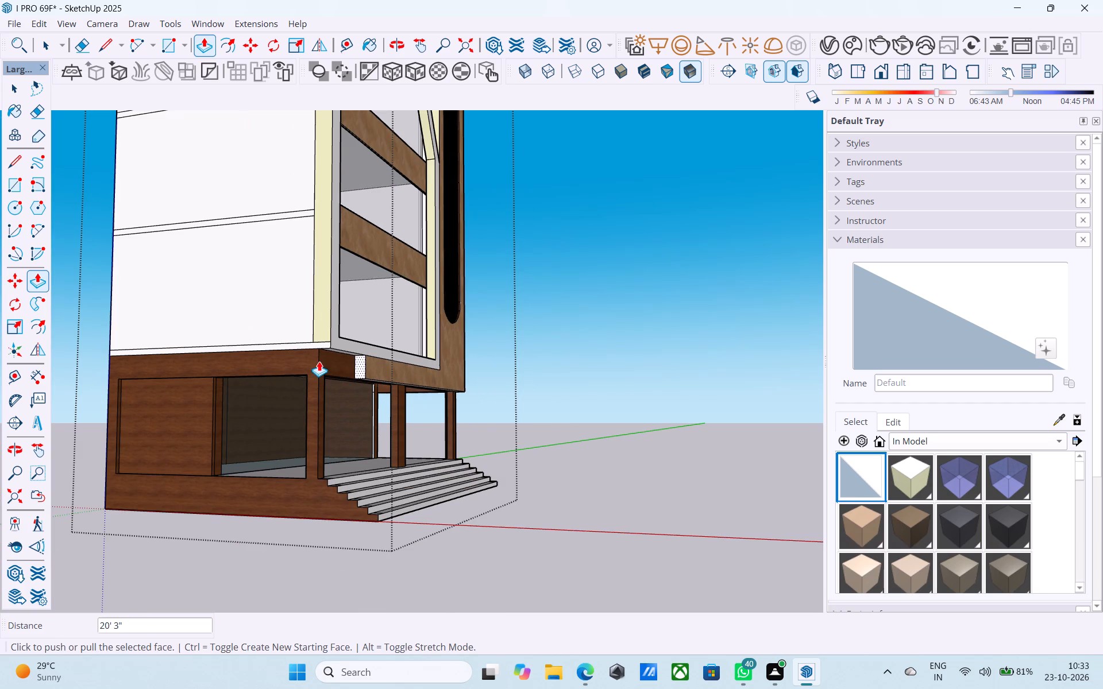
click(353, 362)
click(318, 370)
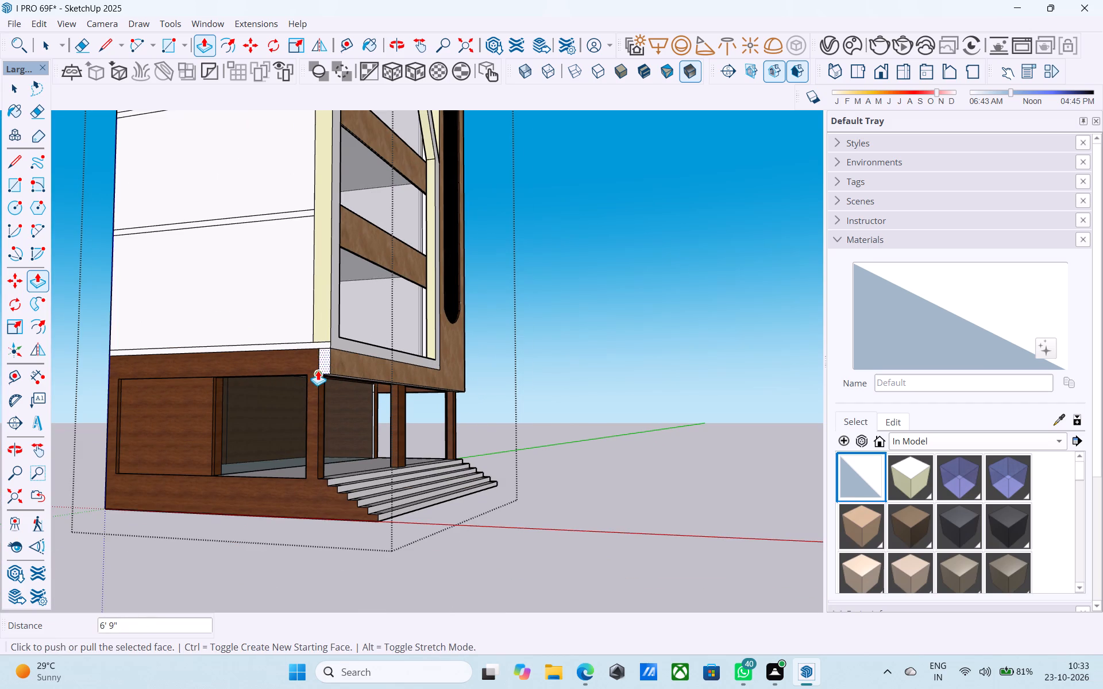
Erase the edge separating the white end face of the veneer band from the wooden side beam.
key(space)
scroll(319, 365, up, 7)
key(e)
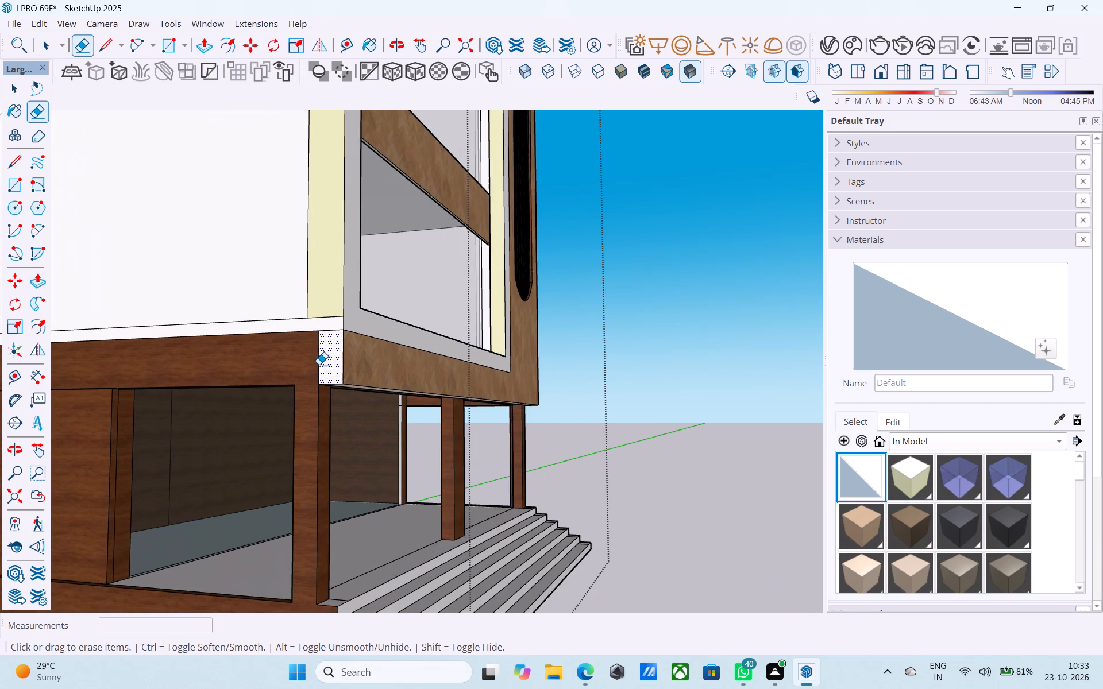
click(319, 365)
key(space)
Save the model.
scroll(496, 313, down, 5)
middle_drag(496, 313, 295, 342)
scroll(287, 342, down, 5)
middle_drag(507, 311, 502, 315)
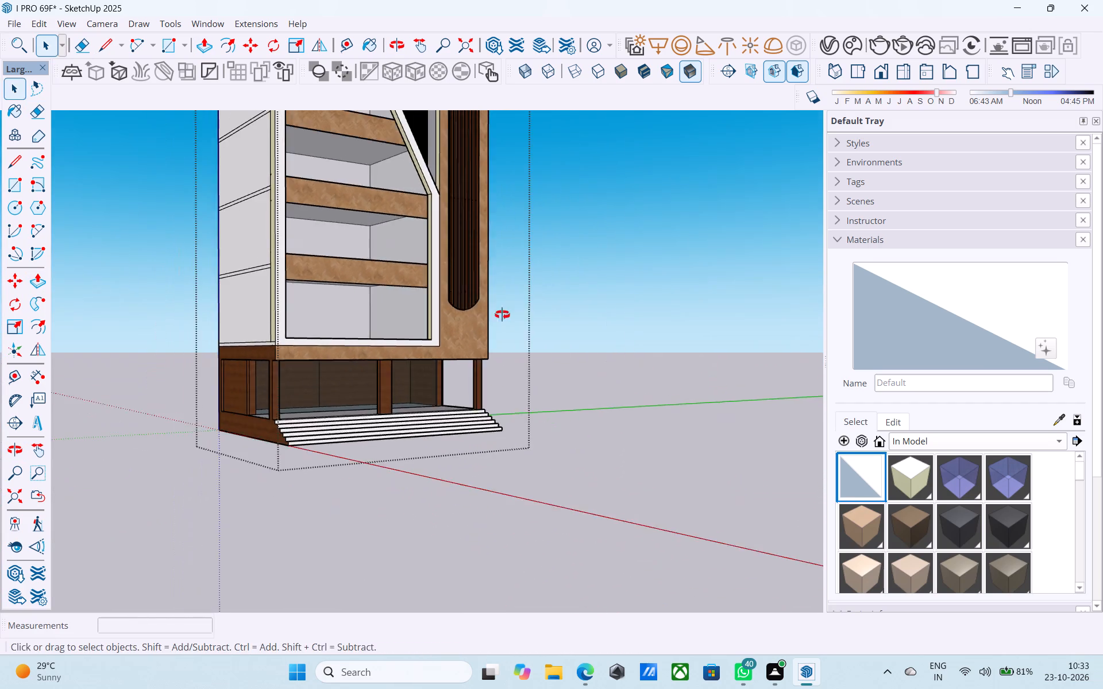
middle_drag(502, 315, 410, 388)
scroll(400, 394, down, 9)
shift+middle_drag(431, 293, 408, 311)
scroll(409, 313, up, 3)
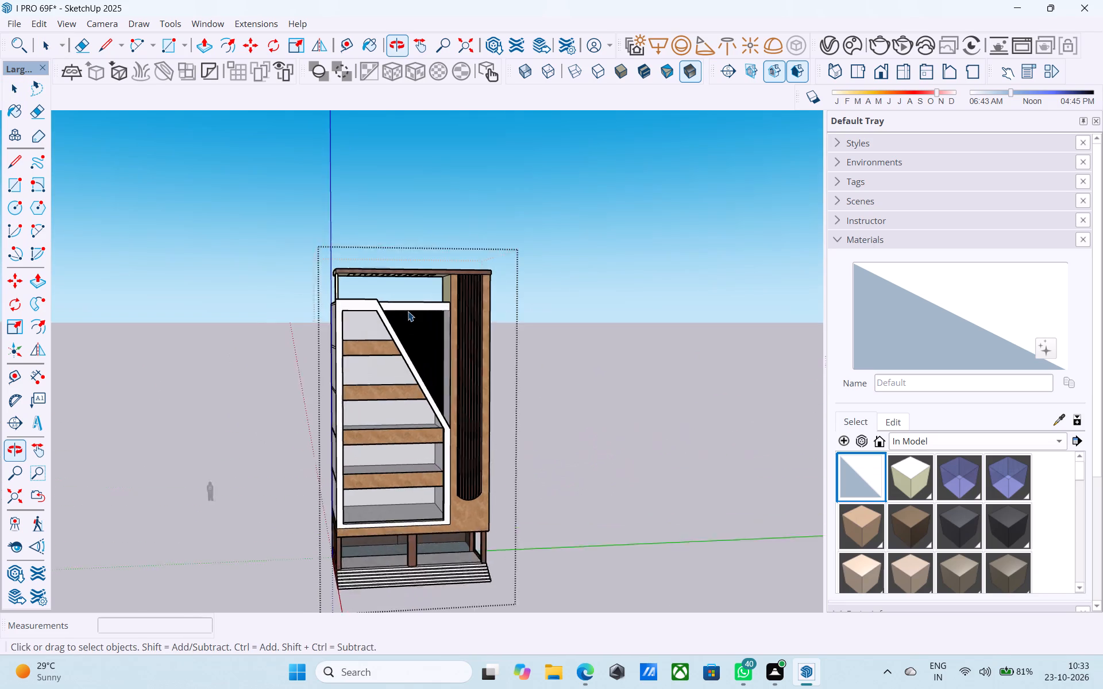
scroll(408, 311, up, 2)
key(ctrl+s)
Examine the tower's front and column side with the veneer band running above the ground-floor posts.
middle_drag(443, 405, 392, 374)
scroll(339, 347, down, 5)
middle_drag(395, 416, 323, 426)
scroll(326, 425, up, 5)
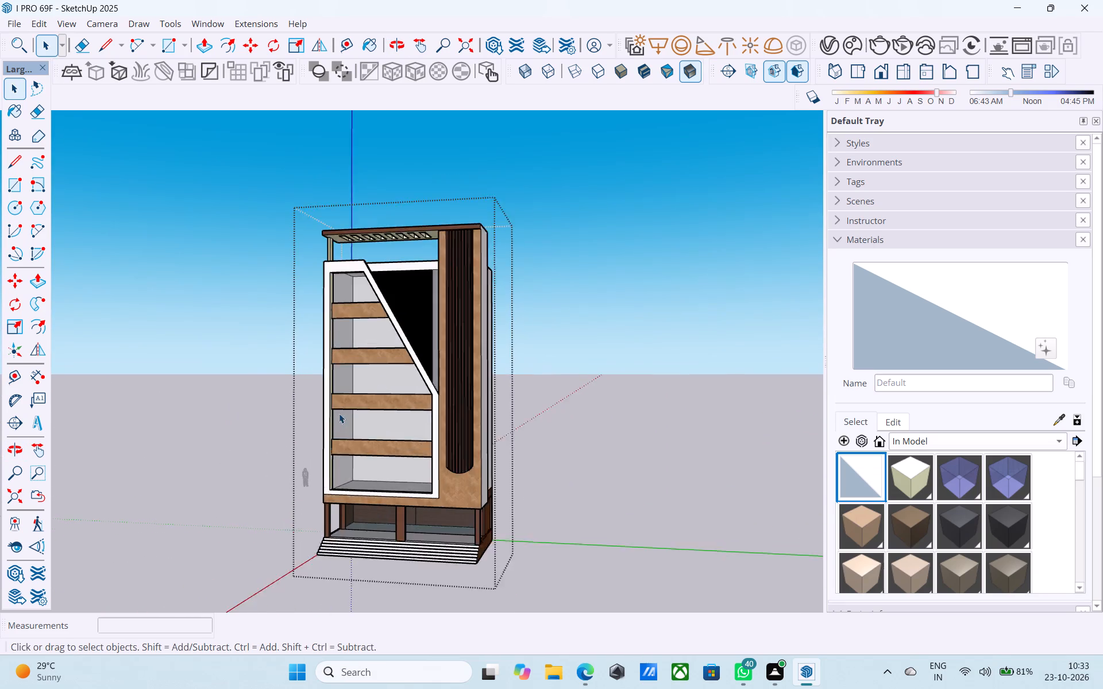
scroll(332, 397, down, 4)
scroll(442, 392, up, 2)
middle_drag(441, 390, 279, 393)
scroll(329, 368, up, 4)
middle_drag(471, 337, 510, 327)
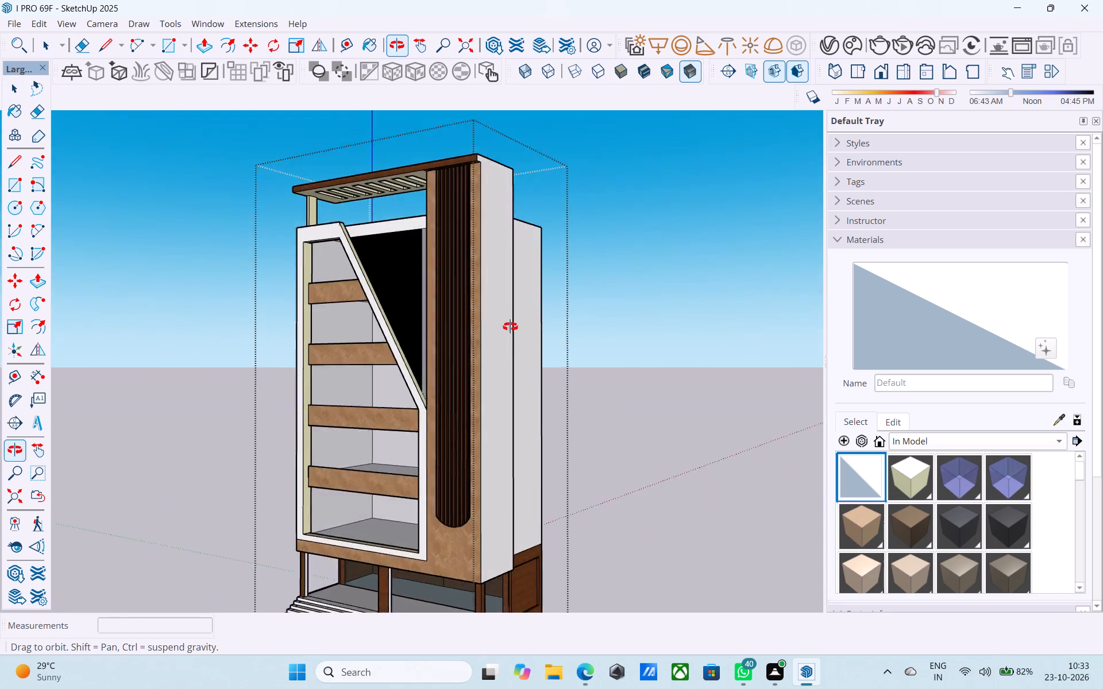
Examine the tower's front, sloped white frame and veneered balcony bands from both sides.
middle_drag(510, 327, 459, 319)
scroll(459, 309, down, 4)
middle_drag(458, 315, 585, 325)
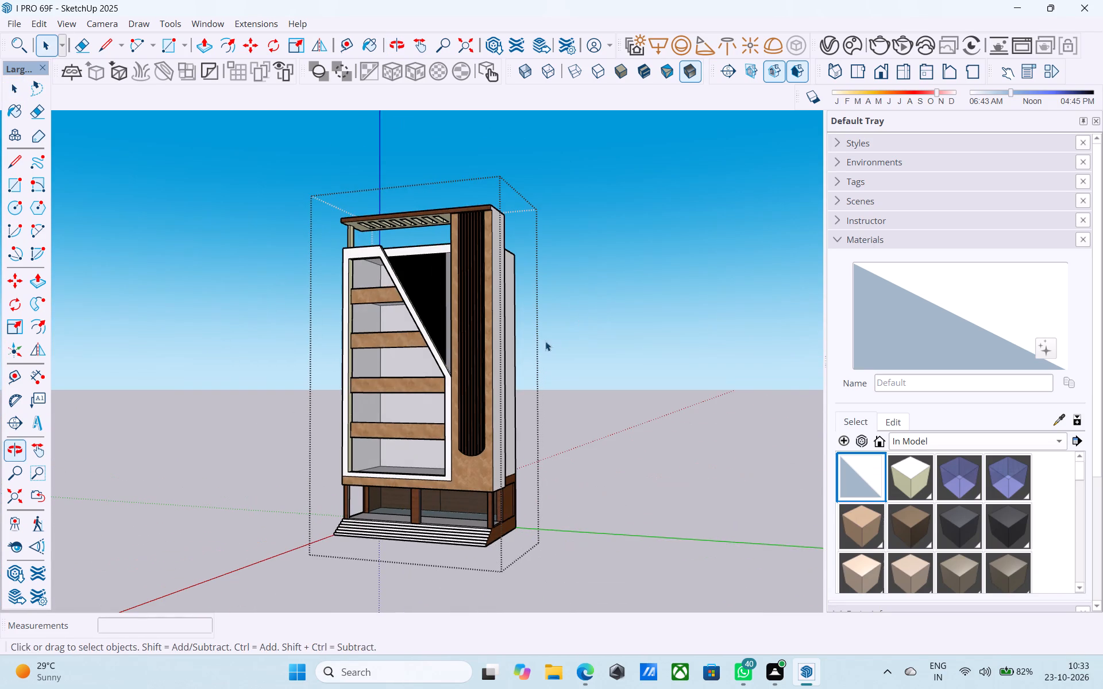
scroll(480, 386, up, 3)
middle_drag(479, 388, 566, 392)
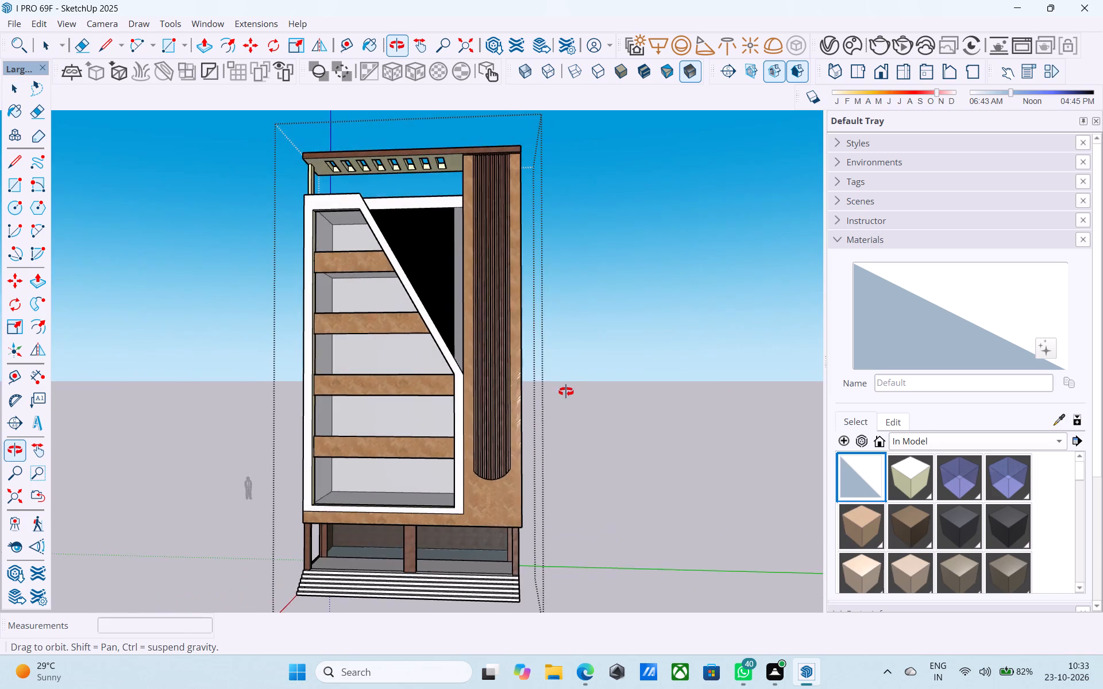
middle_drag(566, 392, 714, 469)
scroll(723, 477, up, 1)
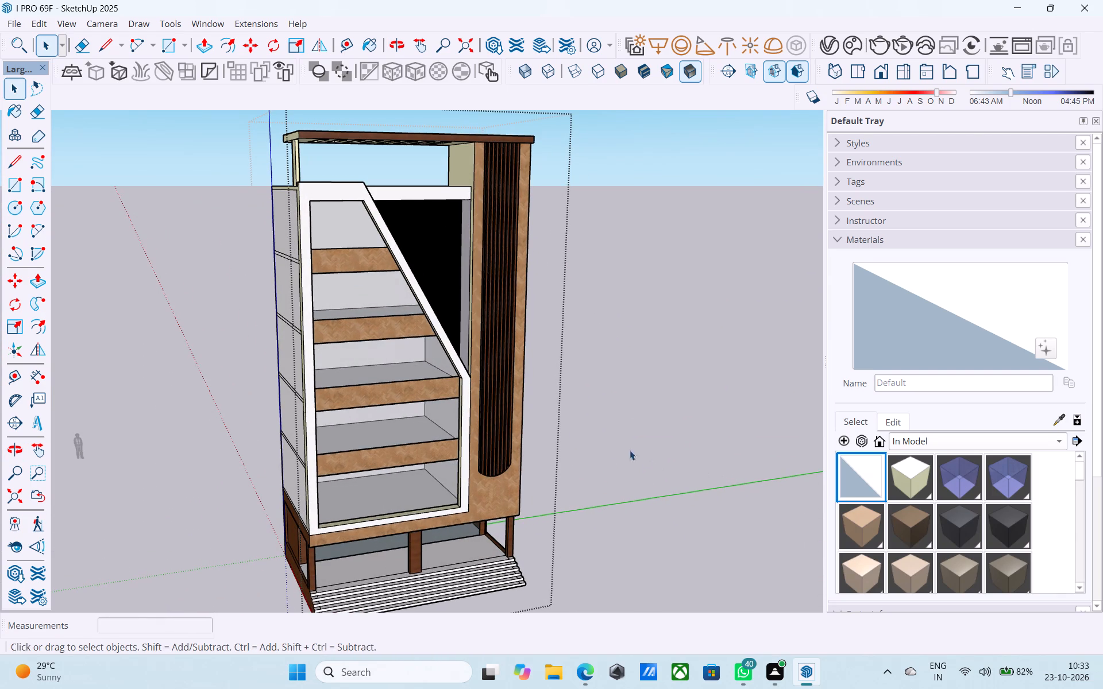
scroll(348, 385, up, 6)
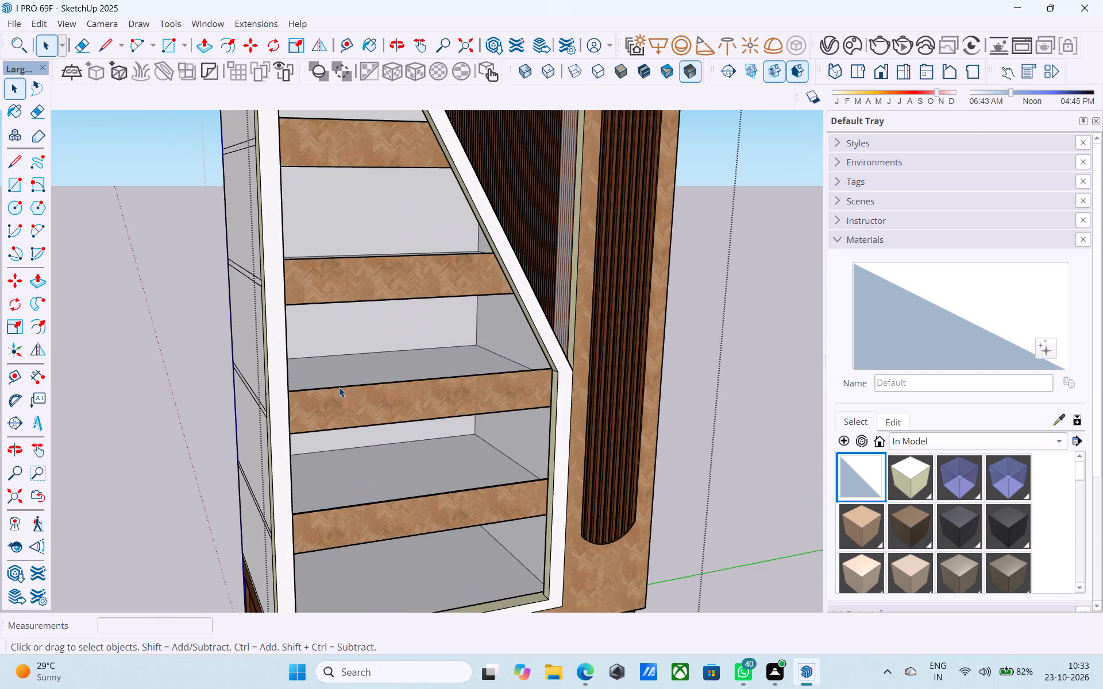
scroll(474, 378, down, 3)
middle_drag(377, 397, 507, 374)
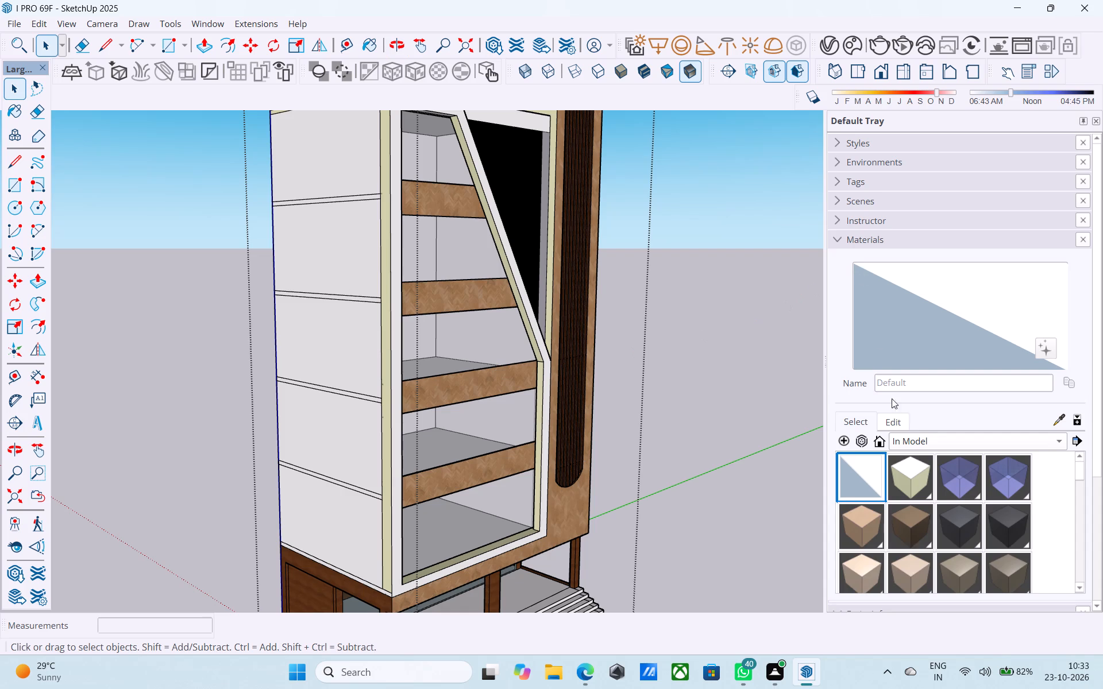
Switch the material library to the Patterns collection.
click(919, 442)
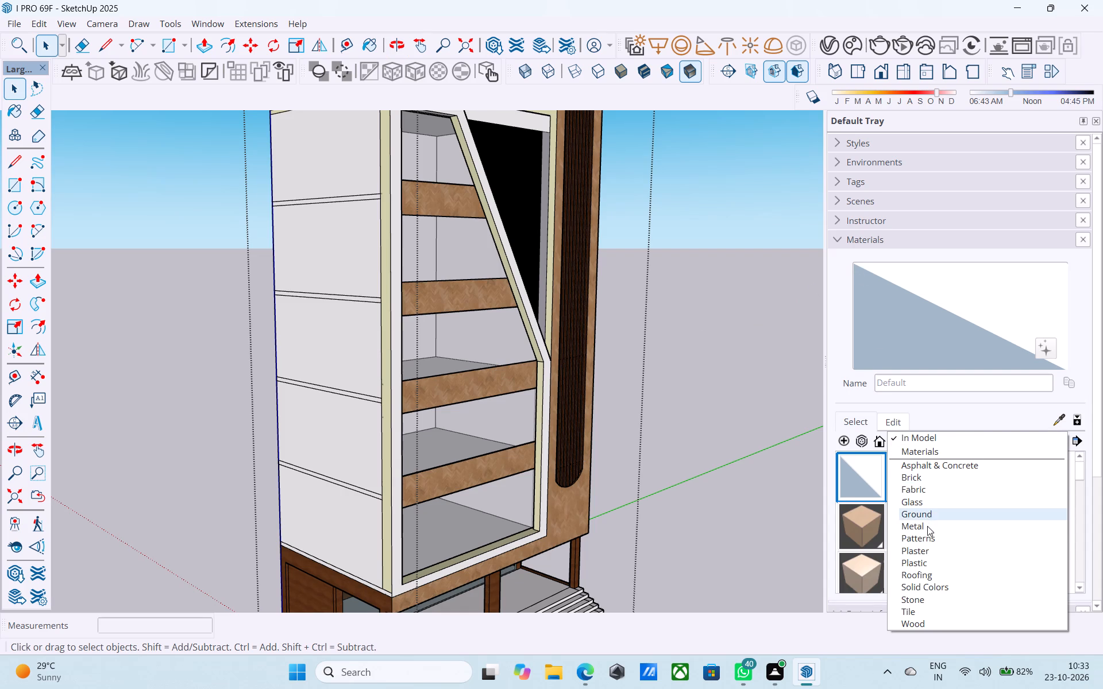
click(925, 535)
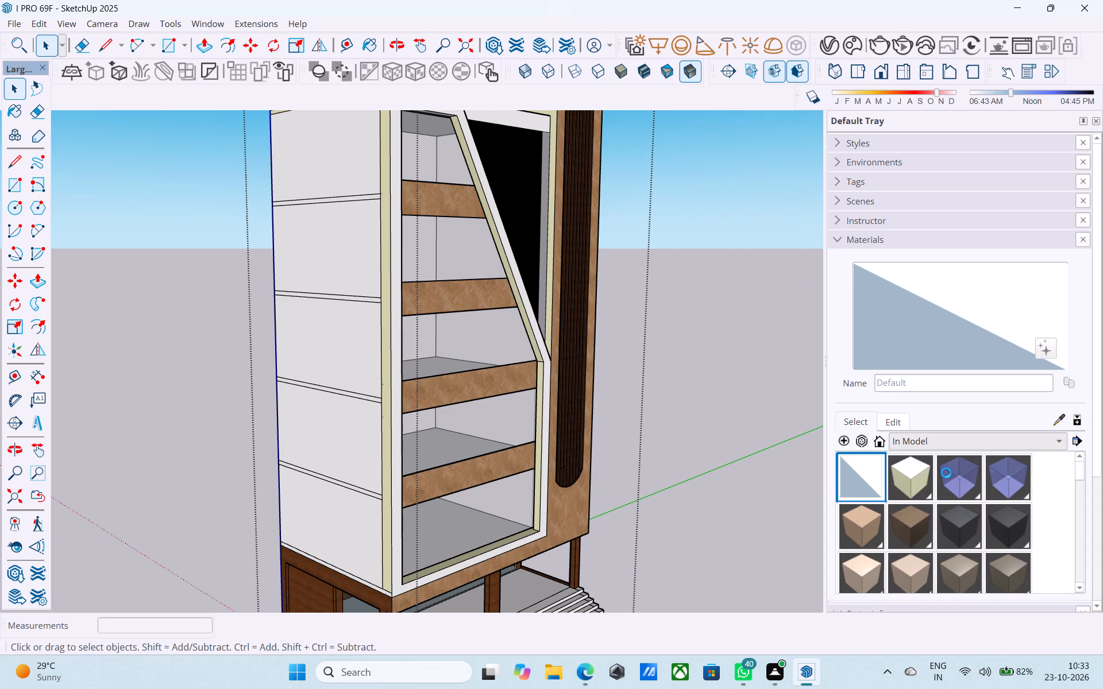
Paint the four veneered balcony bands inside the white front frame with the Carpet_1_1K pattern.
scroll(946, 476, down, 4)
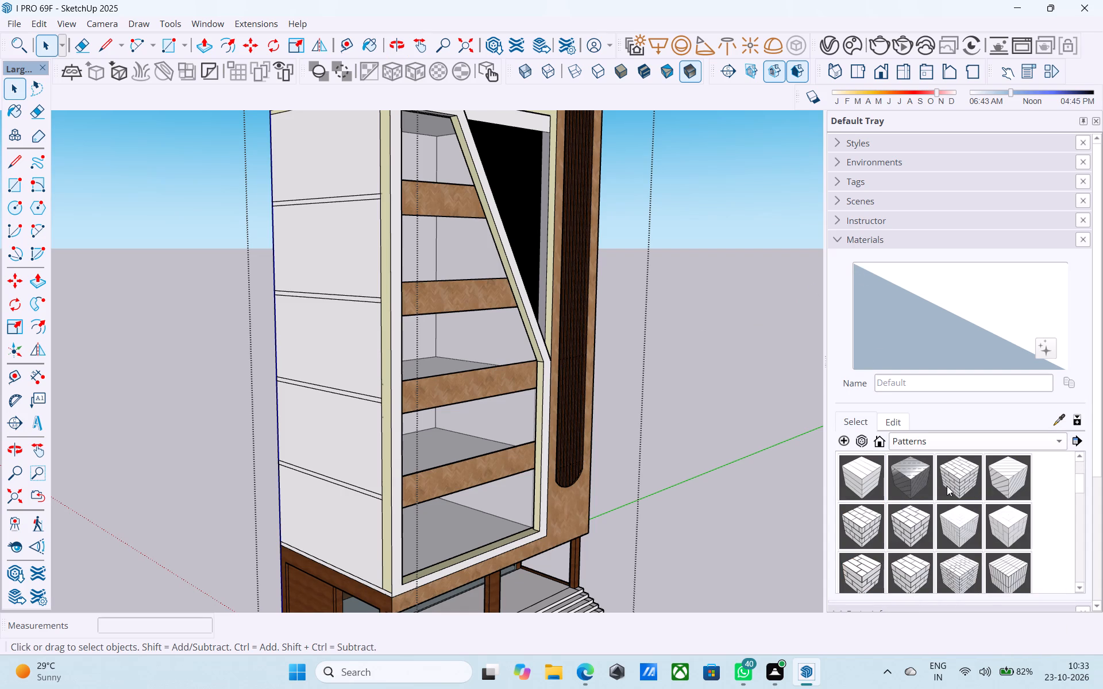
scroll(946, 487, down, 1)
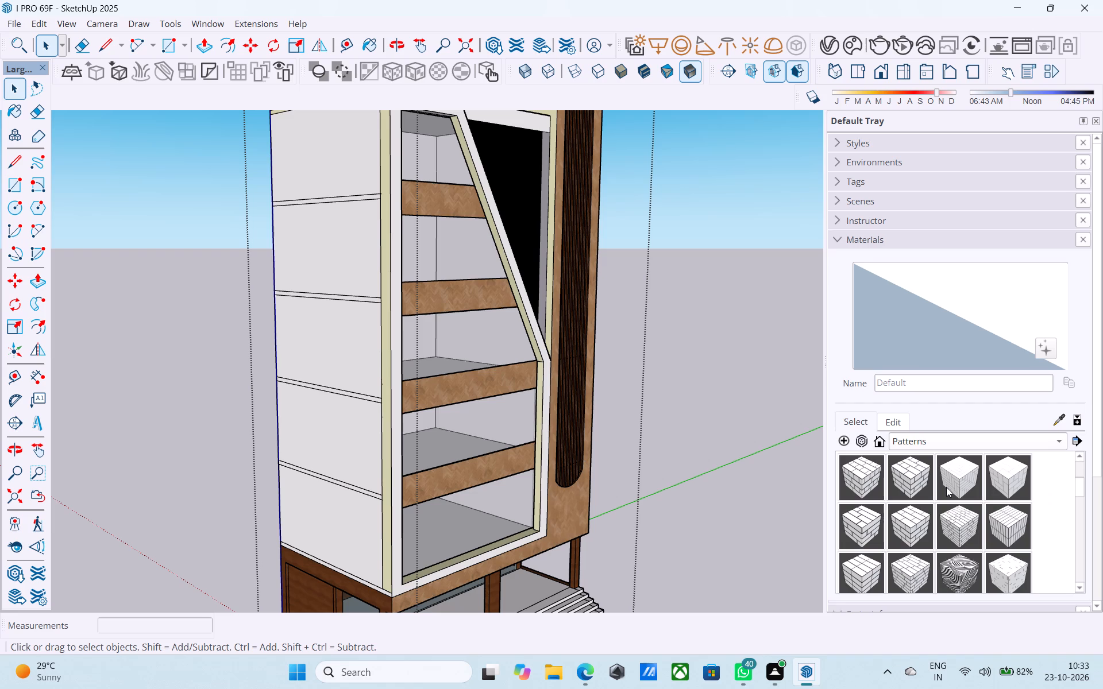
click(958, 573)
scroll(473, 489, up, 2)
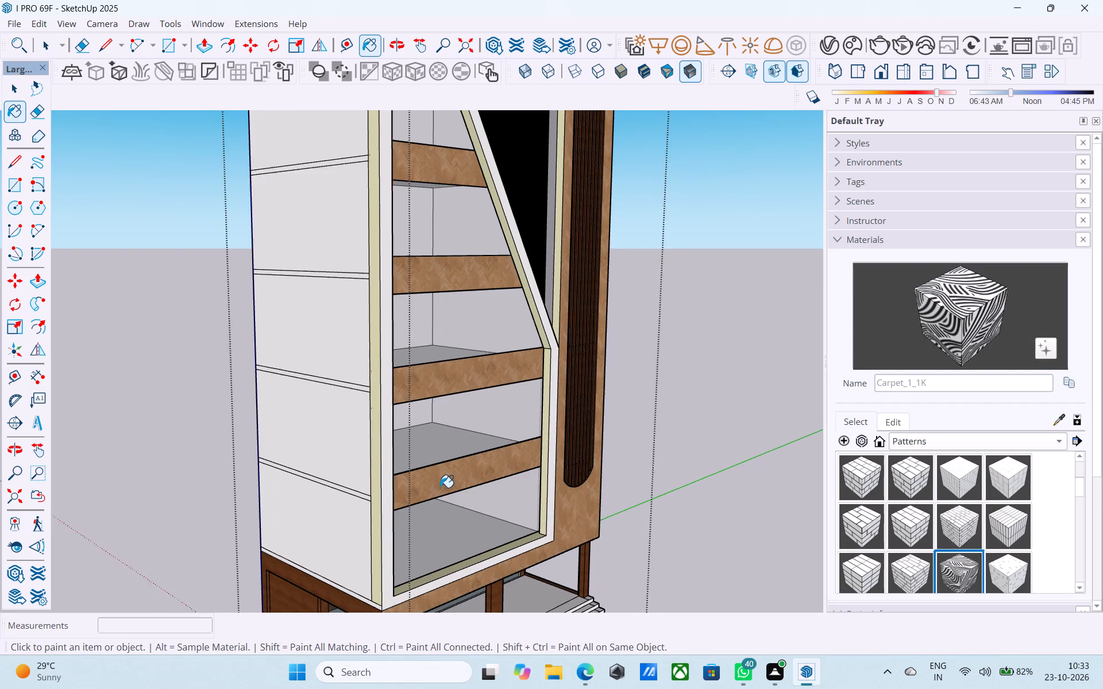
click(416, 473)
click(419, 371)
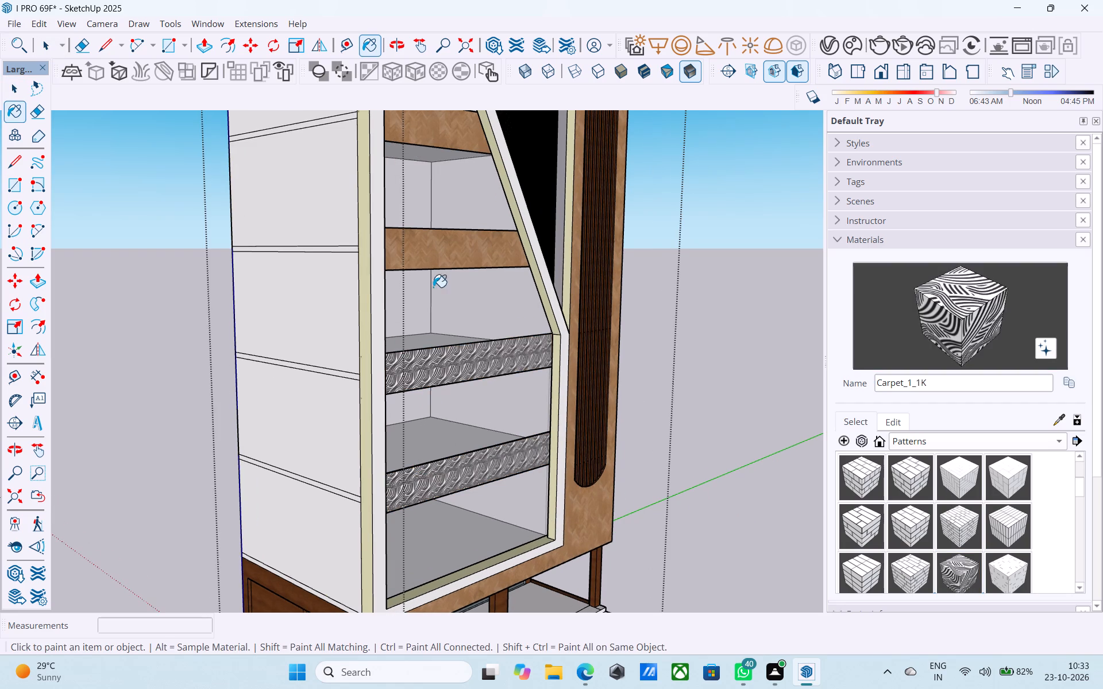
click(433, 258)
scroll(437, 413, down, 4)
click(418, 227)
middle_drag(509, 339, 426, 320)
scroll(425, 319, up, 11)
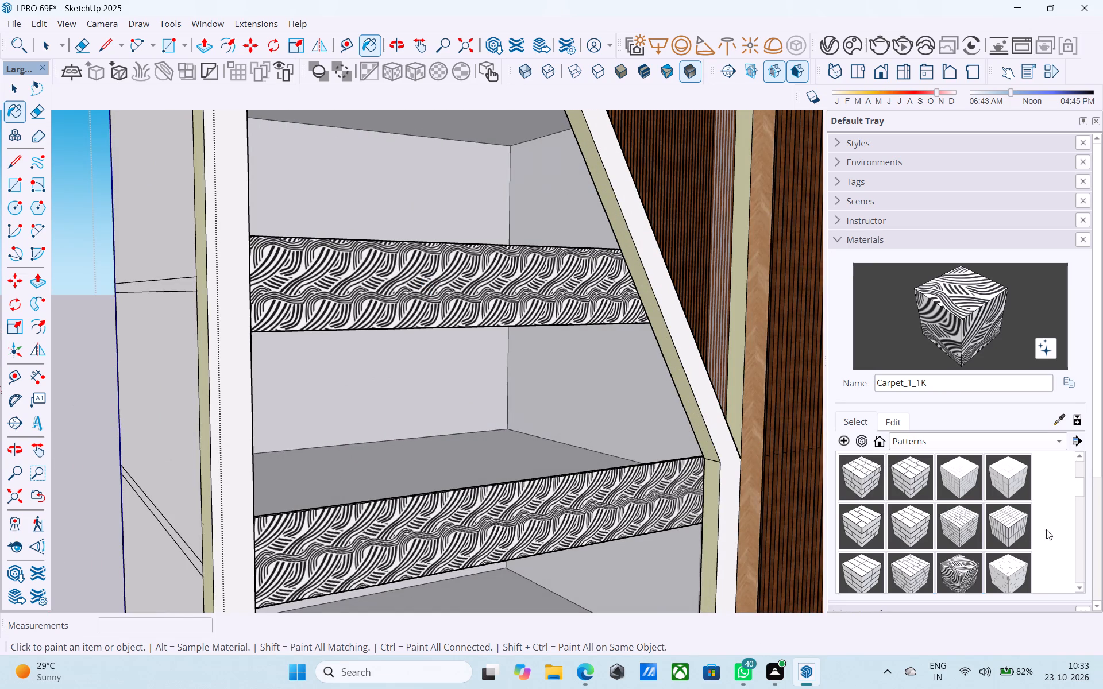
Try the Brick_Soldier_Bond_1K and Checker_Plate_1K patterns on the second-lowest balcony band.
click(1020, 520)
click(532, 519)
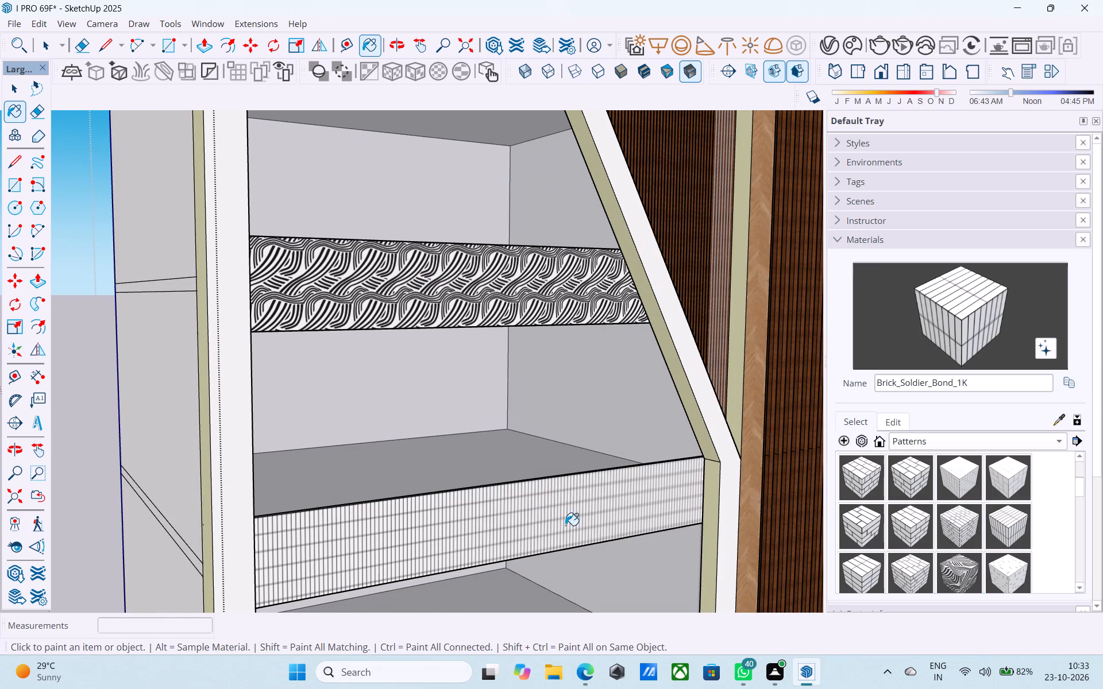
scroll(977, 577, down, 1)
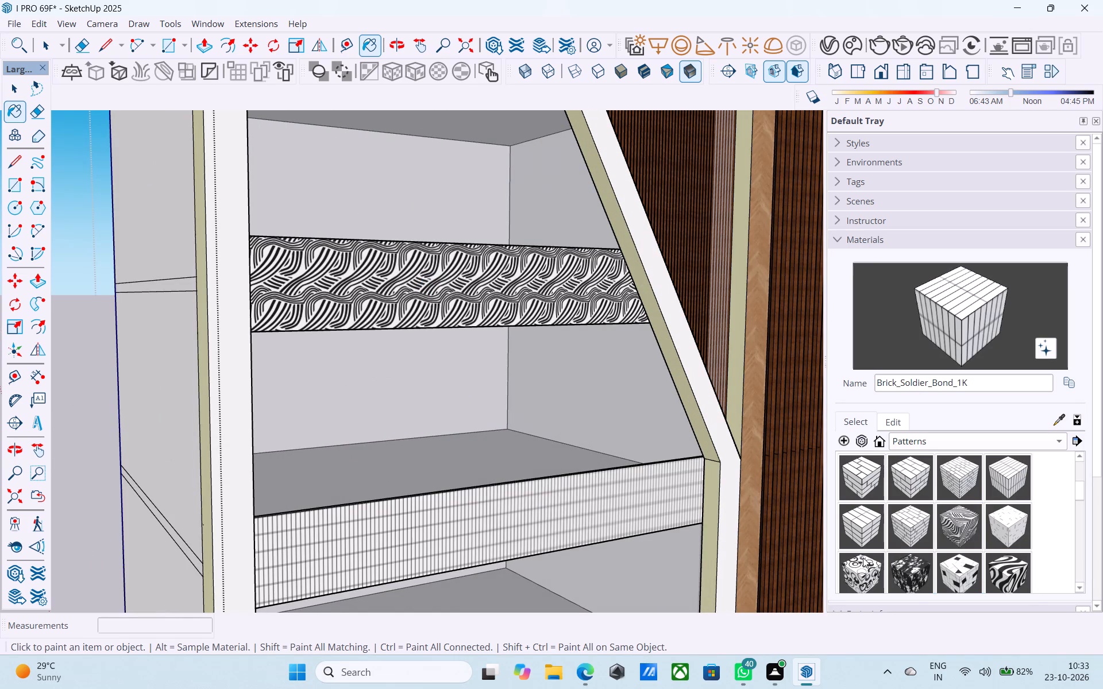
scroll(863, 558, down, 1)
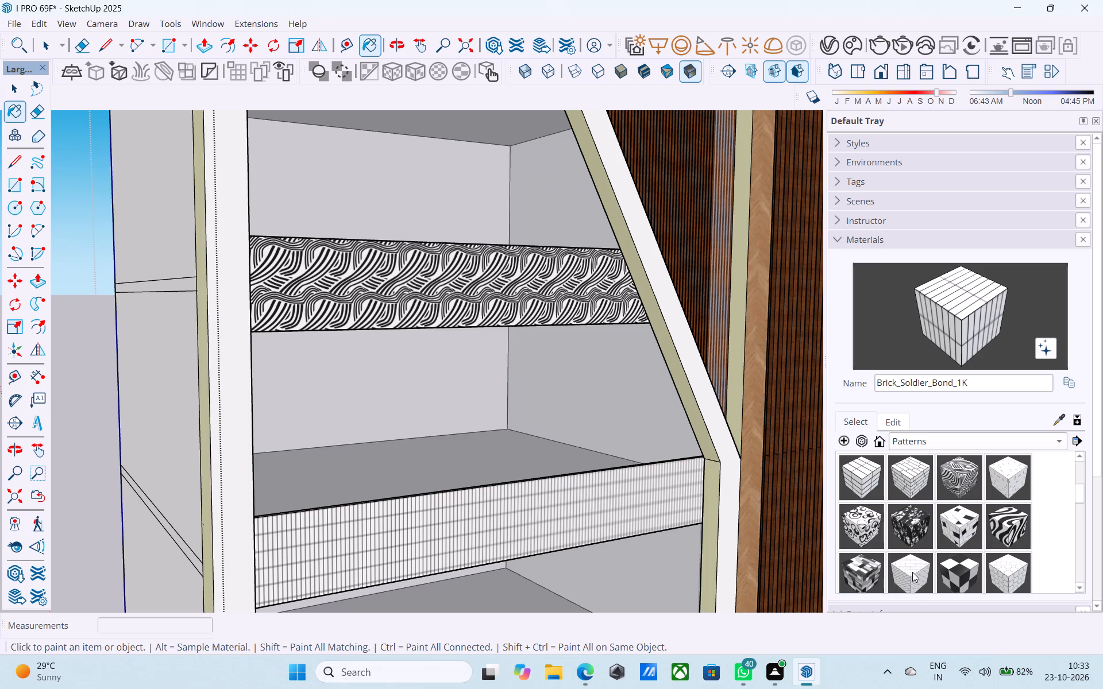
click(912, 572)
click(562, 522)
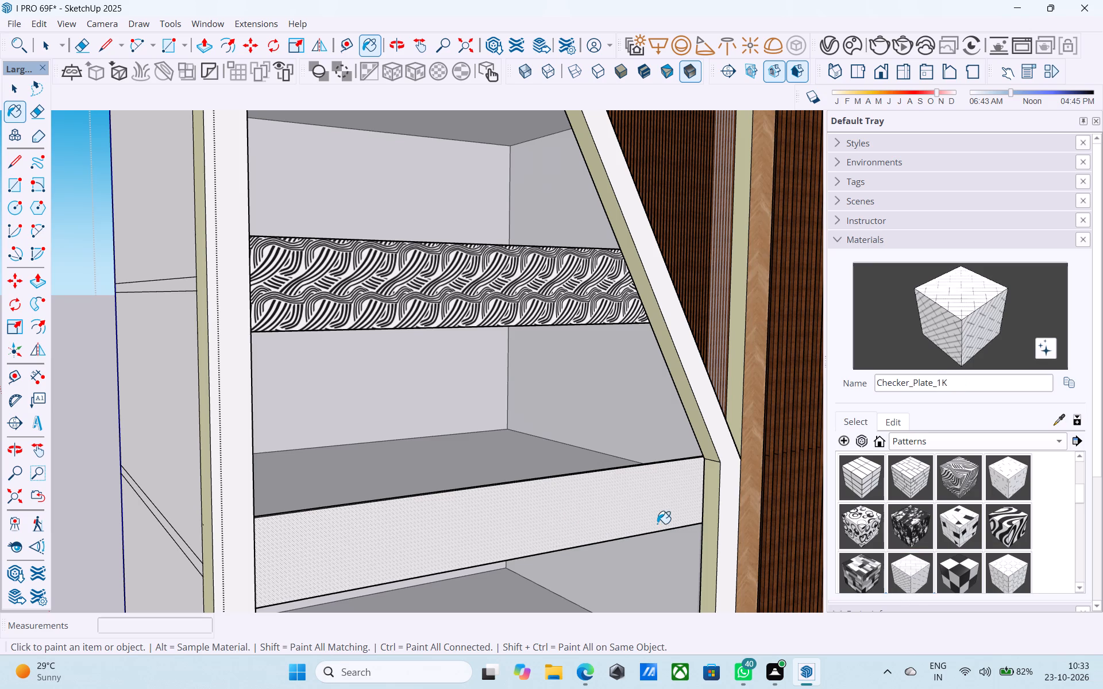
Paint all four balcony bands inside the white front frame with the Brick_Common_Bond_2K pattern.
scroll(838, 540, up, 1)
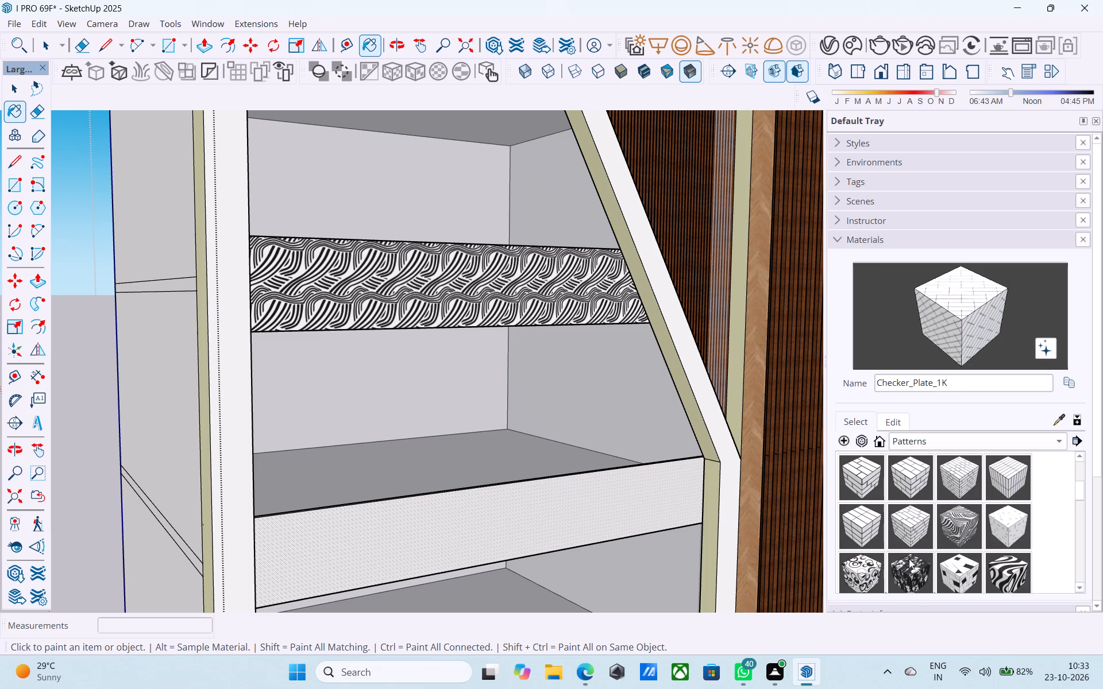
scroll(919, 548, up, 1)
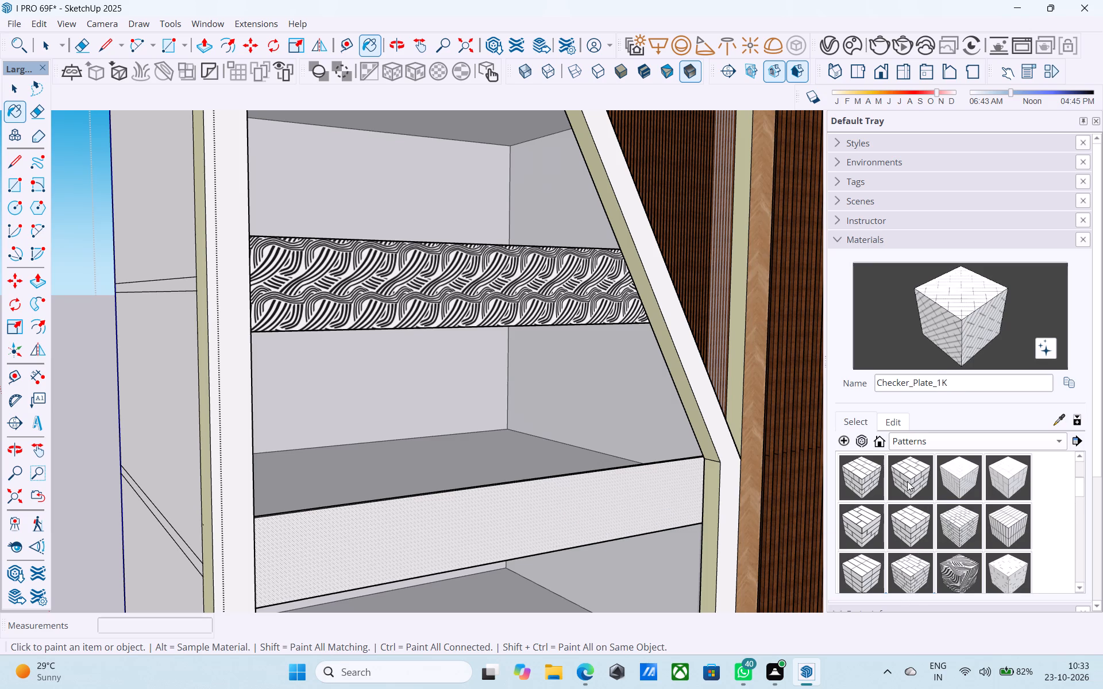
scroll(906, 481, up, 1)
click(955, 476)
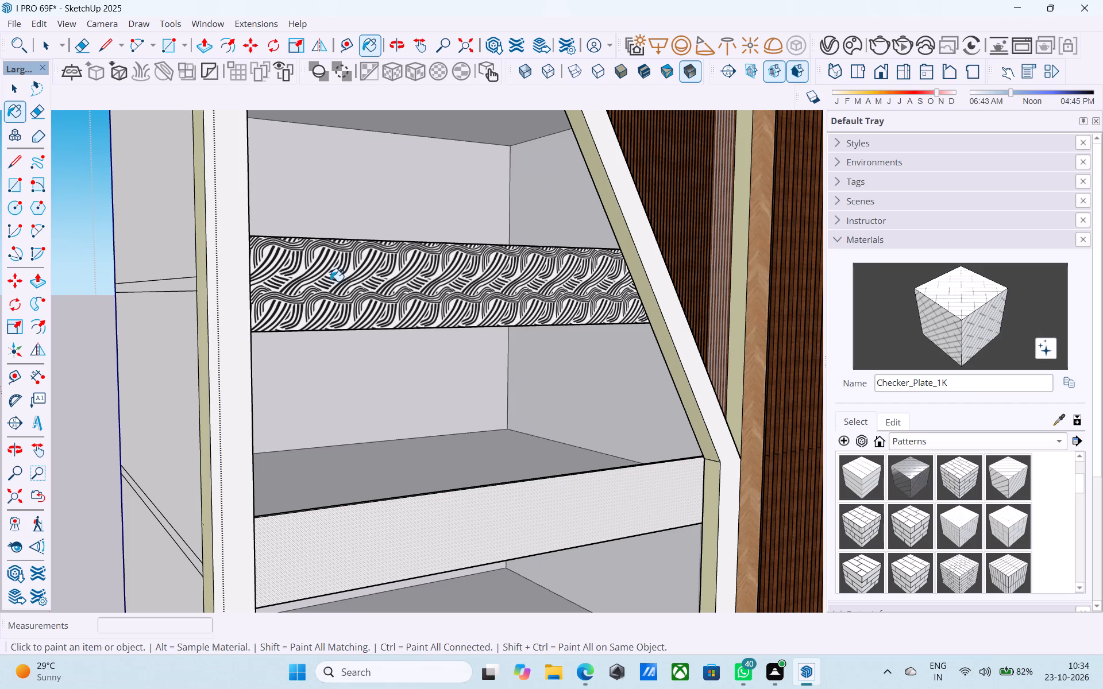
click(347, 295)
scroll(398, 344, down, 5)
scroll(438, 439, down, 5)
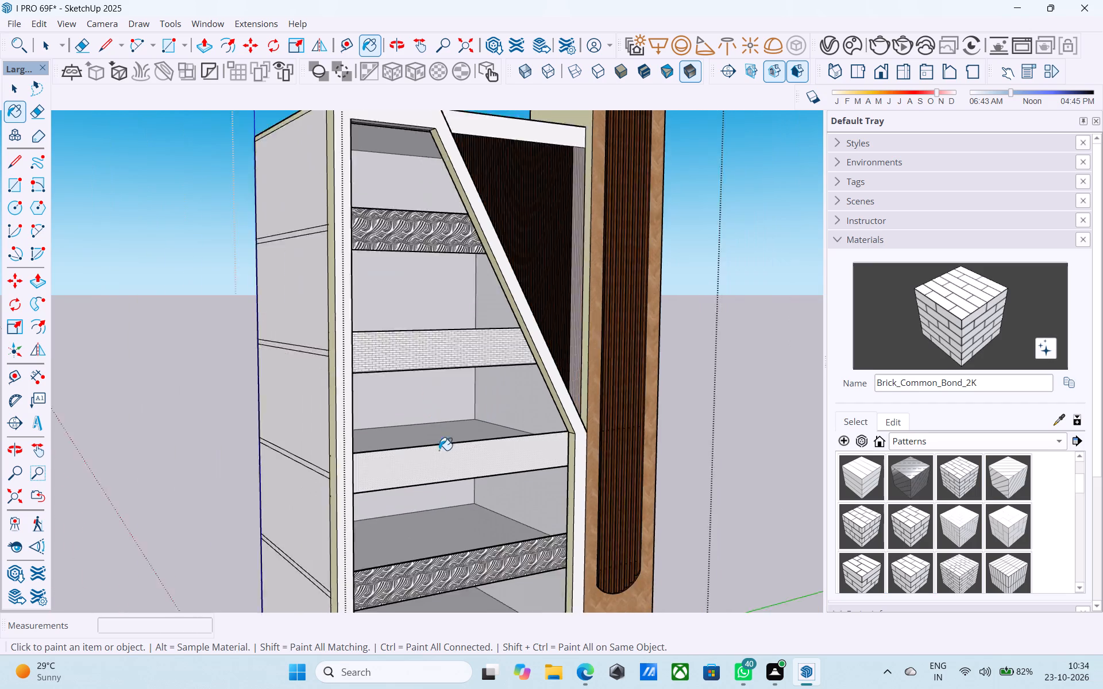
scroll(446, 463, down, 3)
middle_drag(444, 462, 410, 440)
scroll(416, 451, up, 4)
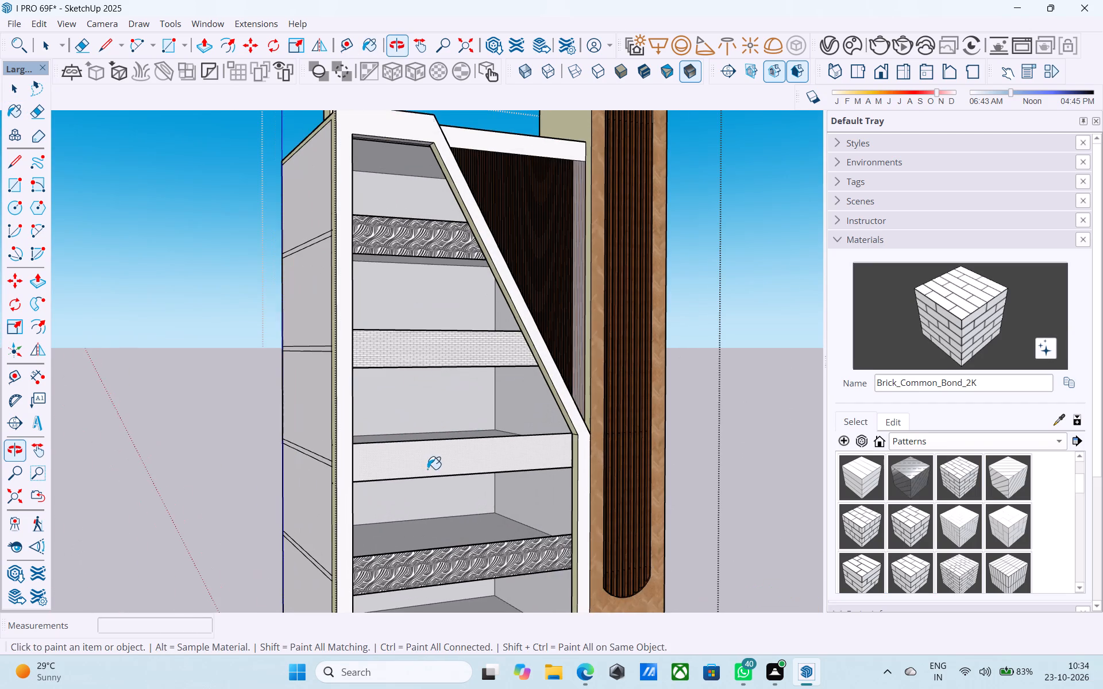
click(427, 474)
click(387, 235)
scroll(388, 256, down, 5)
scroll(426, 504, up, 4)
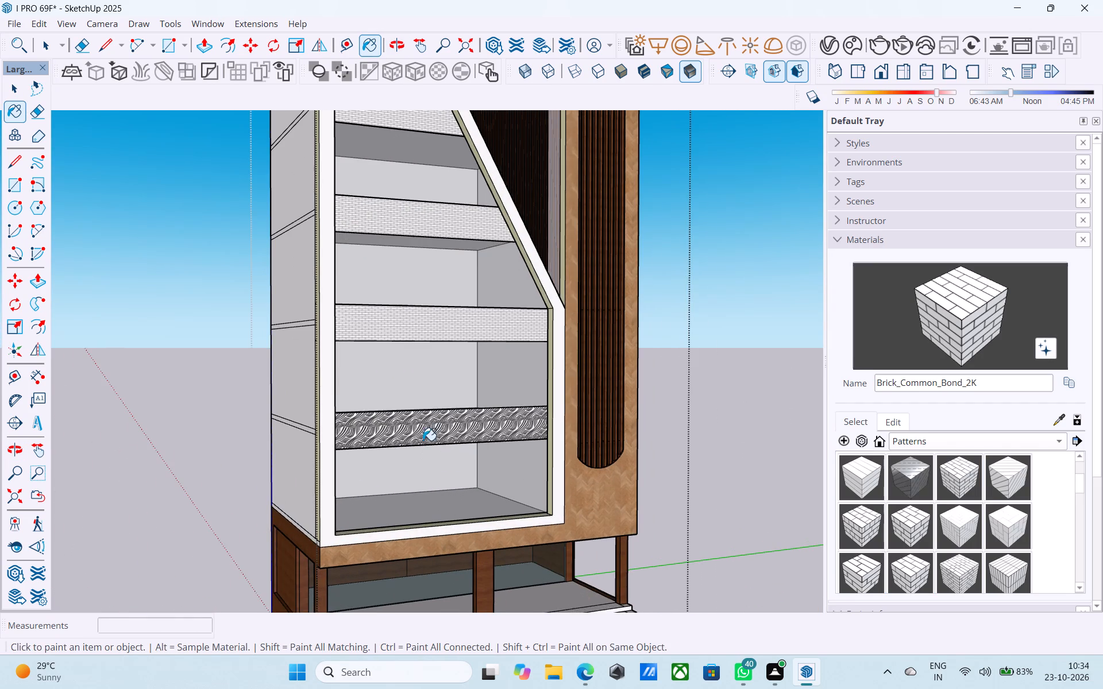
click(422, 432)
Enlarge the Brick_Common_Bond_2K texture, trying a width of 4' and settling on 3'.
click(890, 426)
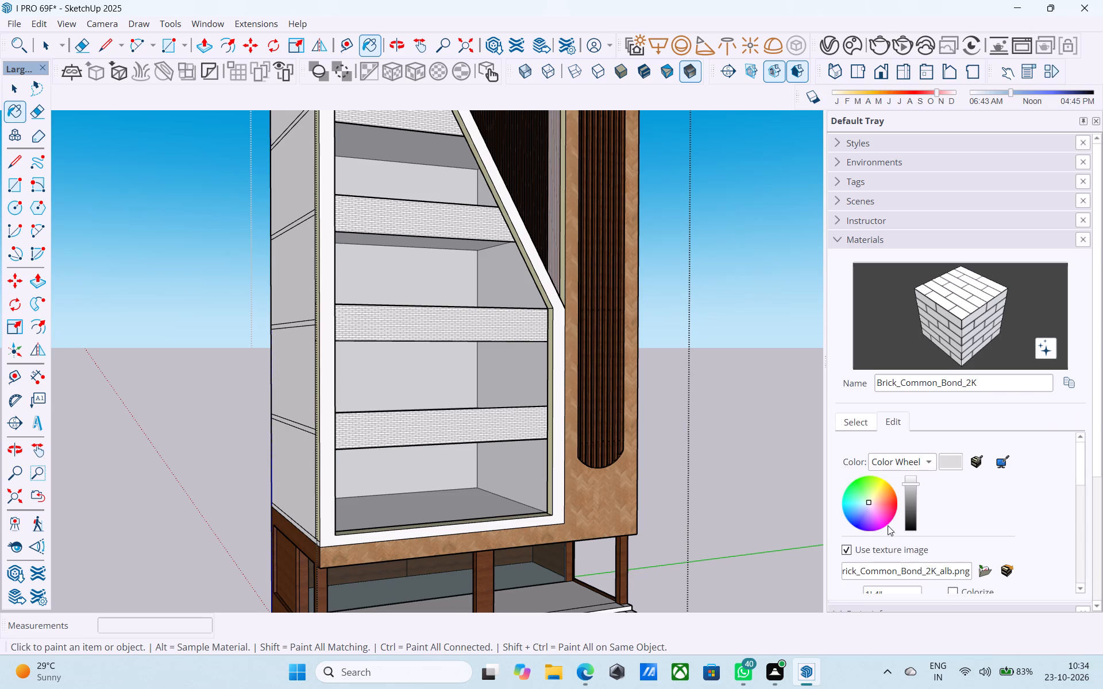
scroll(880, 542, down, 3)
click(891, 471)
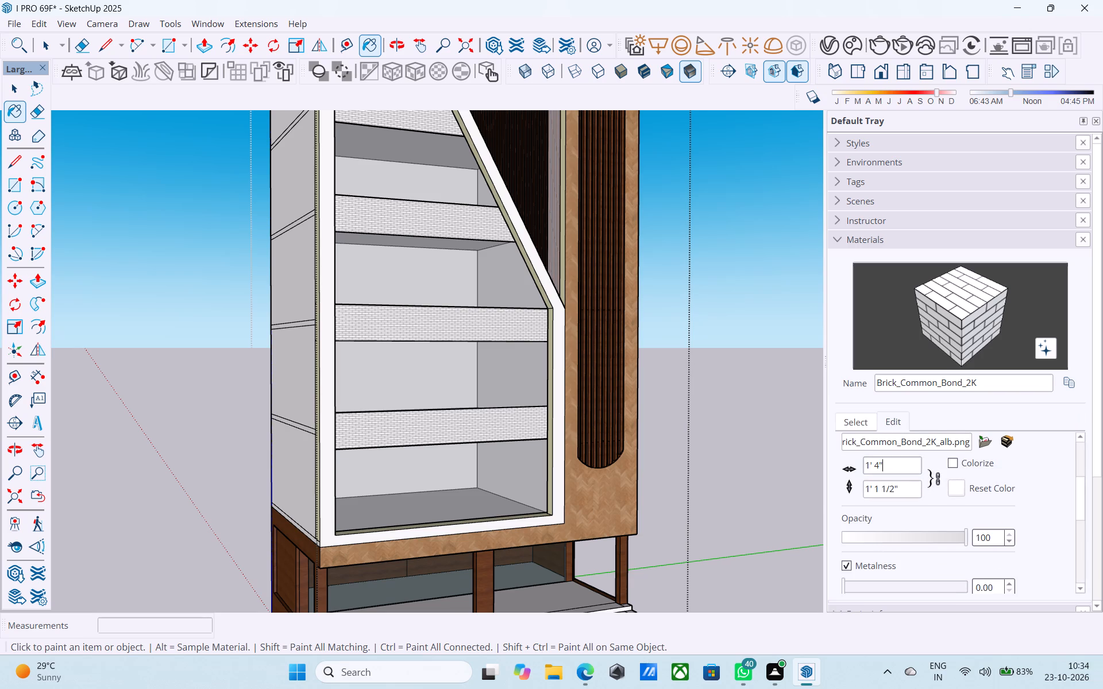
key(BackSpace)
key(BackSpace)
key(BackSpace)
key(BackSpace)
key(BackSpace)
key(4)
key(apostrophe)
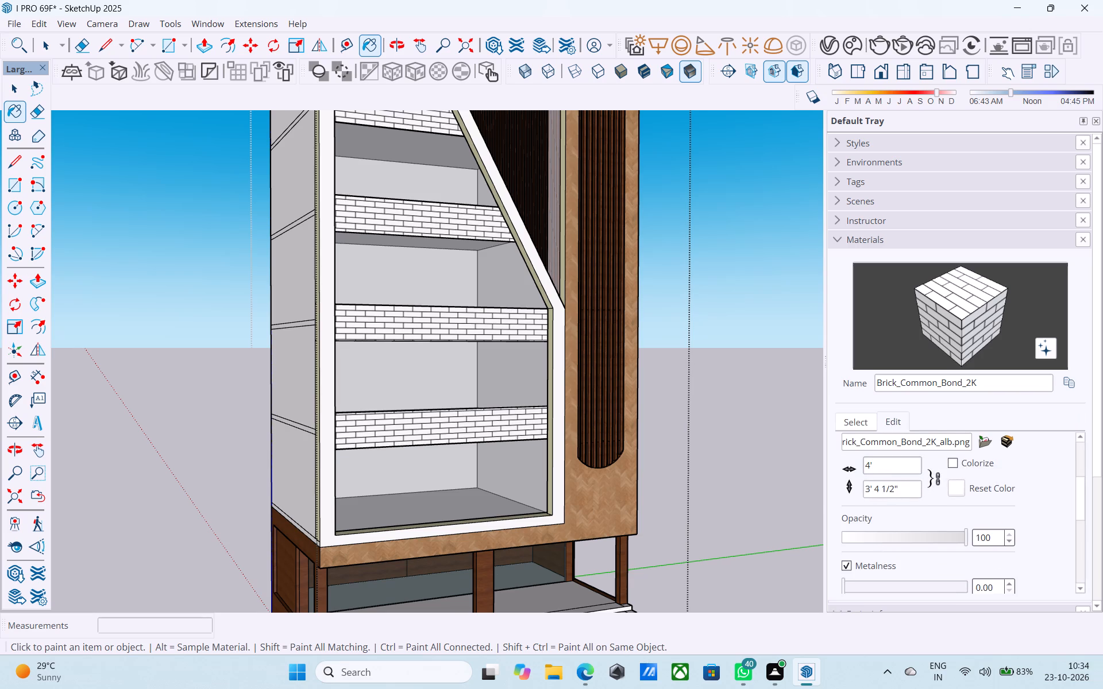
key(BackSpace)
key(BackSpace)
key(BackSpace)
text(3')
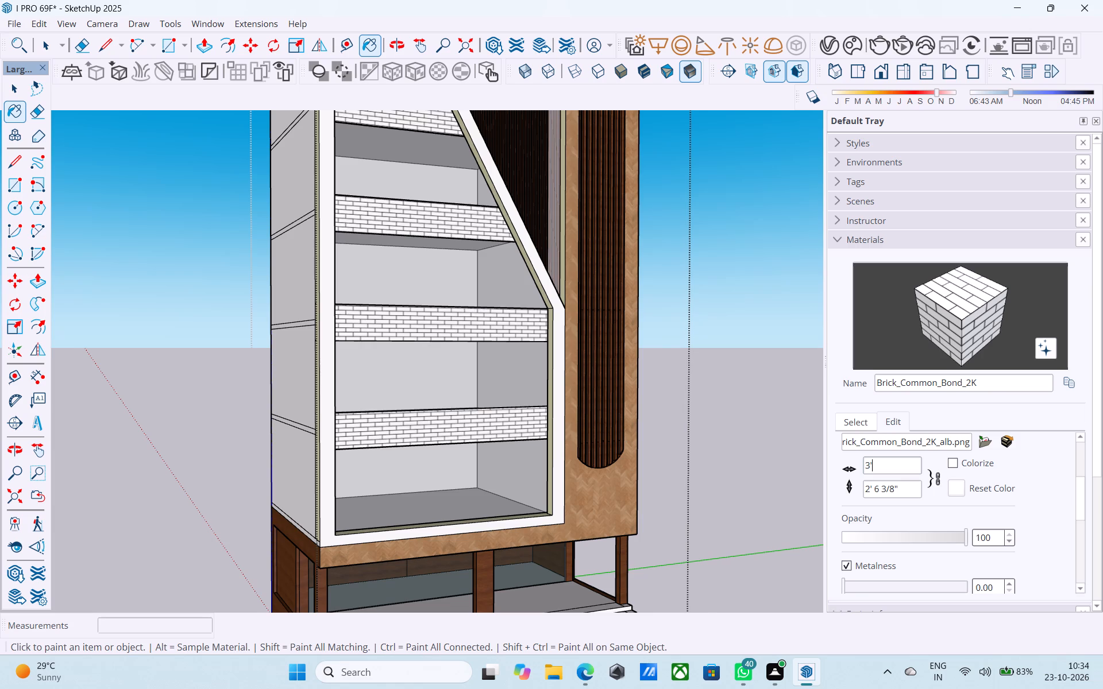
Tint the Brick_Common_Bond_2K material on the balcony bands, trying several tan and orange shades and settling on a light pinkish brown.
scroll(803, 473, down, 4)
middle_drag(680, 535, 527, 603)
scroll(473, 551, down, 4)
middle_drag(503, 547, 600, 532)
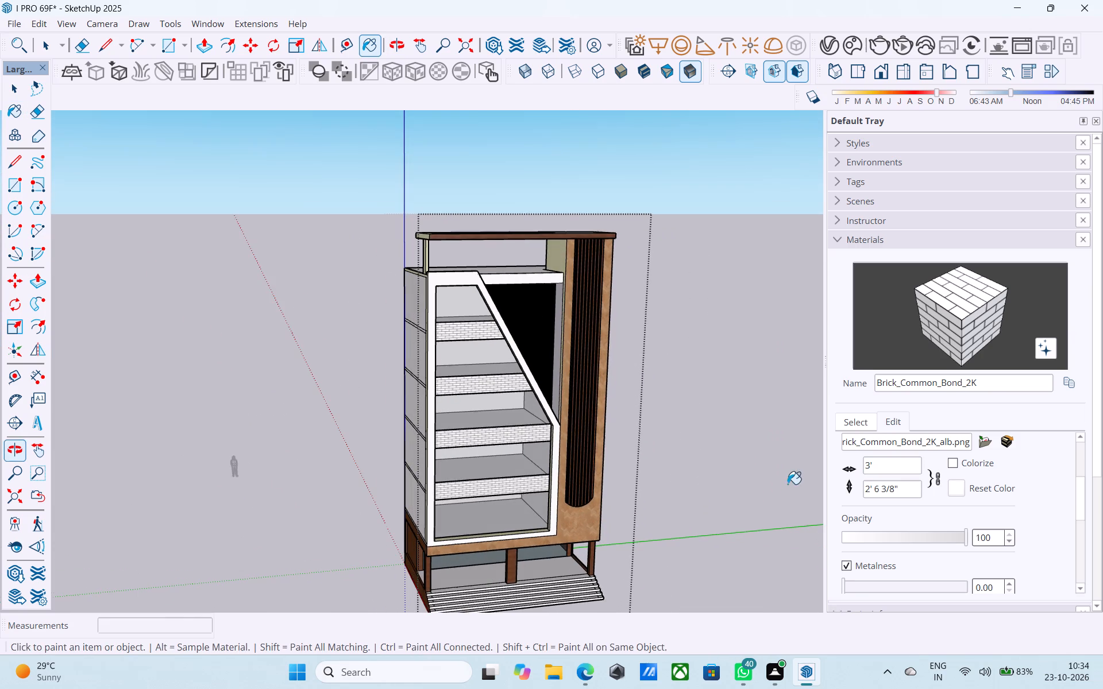
click(896, 426)
click(891, 421)
click(891, 420)
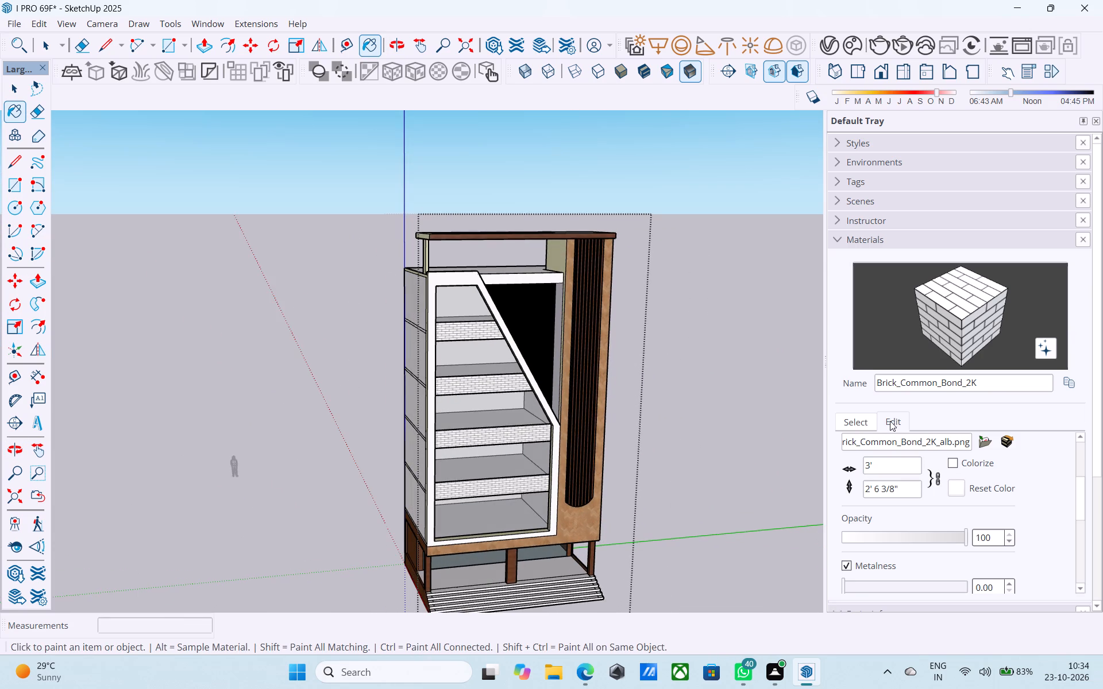
scroll(926, 480, up, 4)
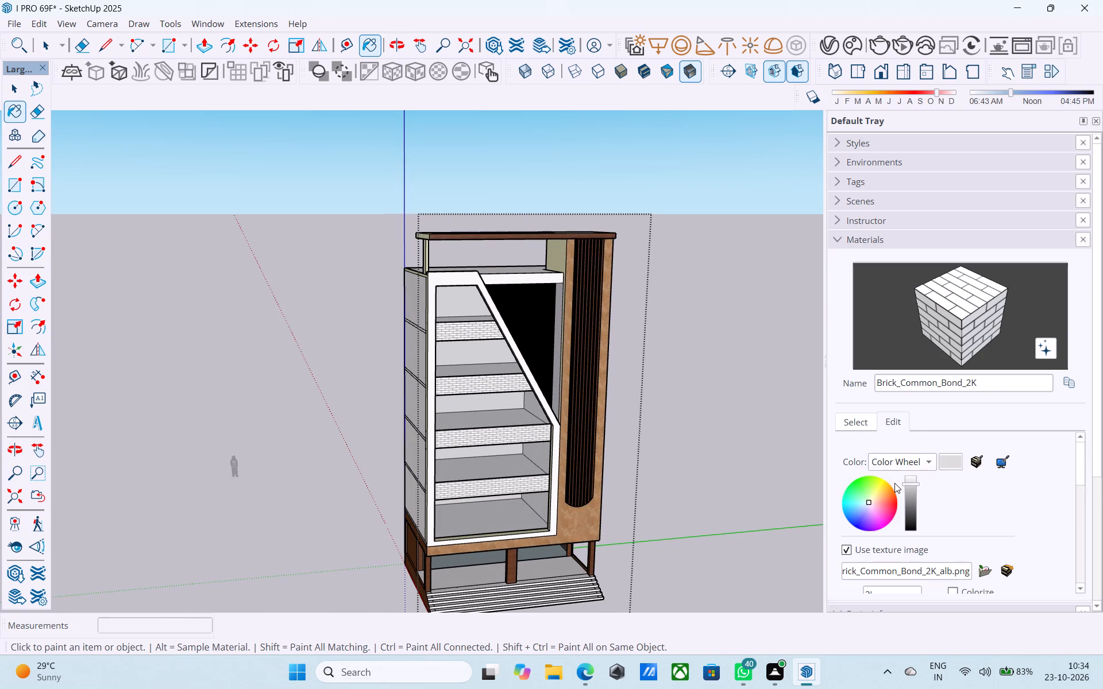
click(880, 497)
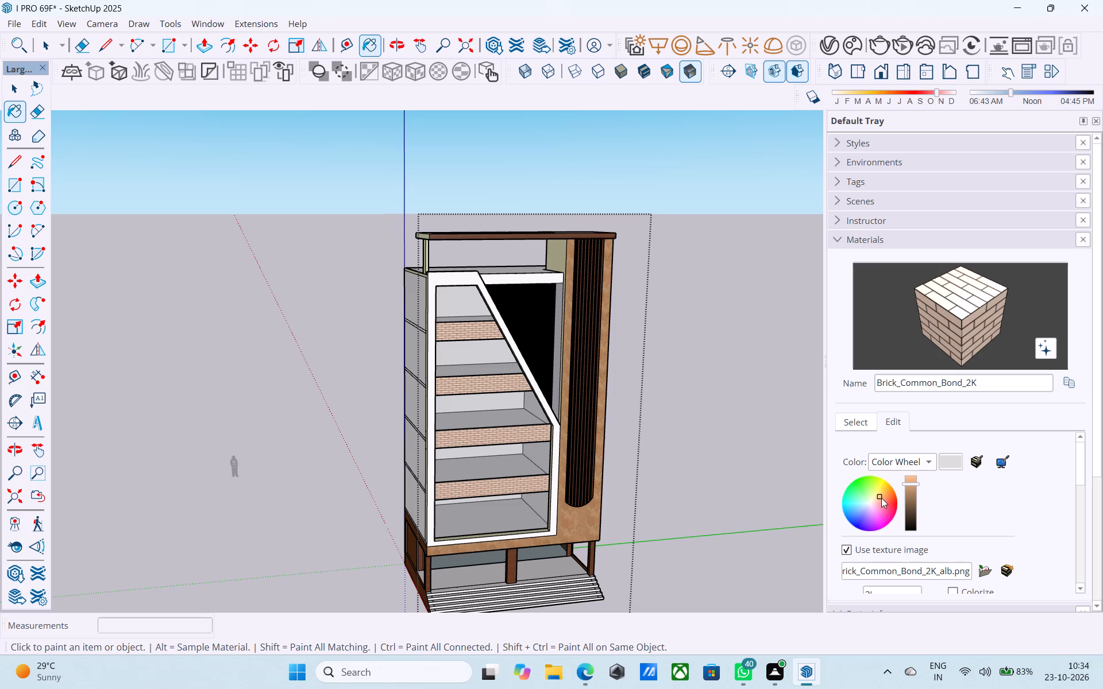
click(882, 493)
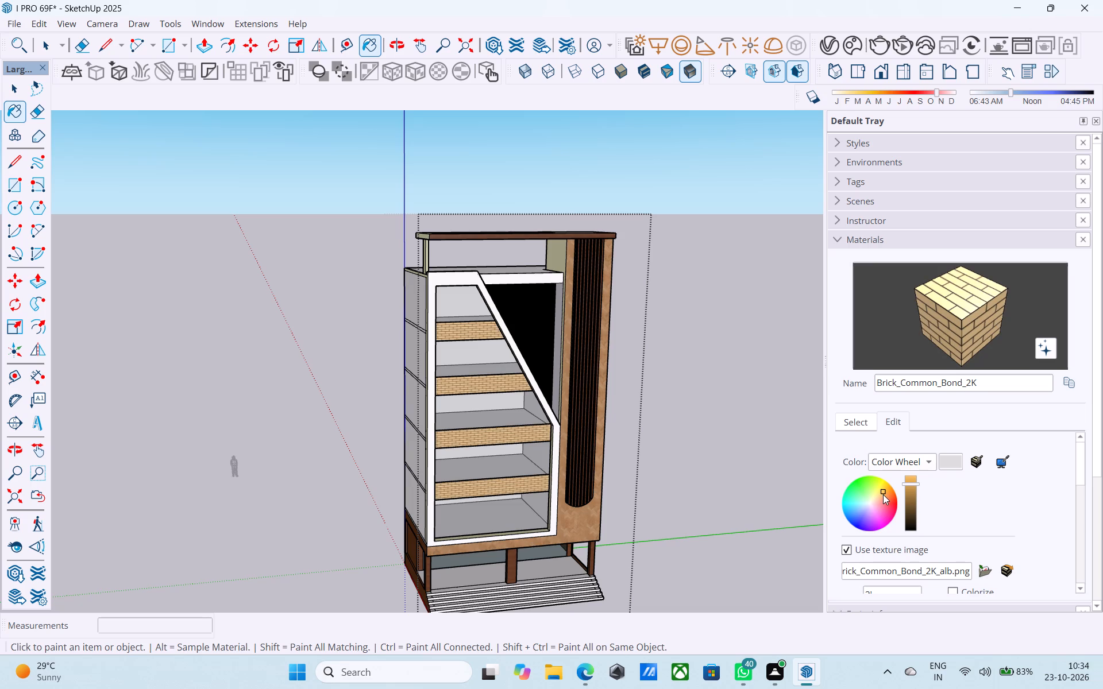
click(884, 494)
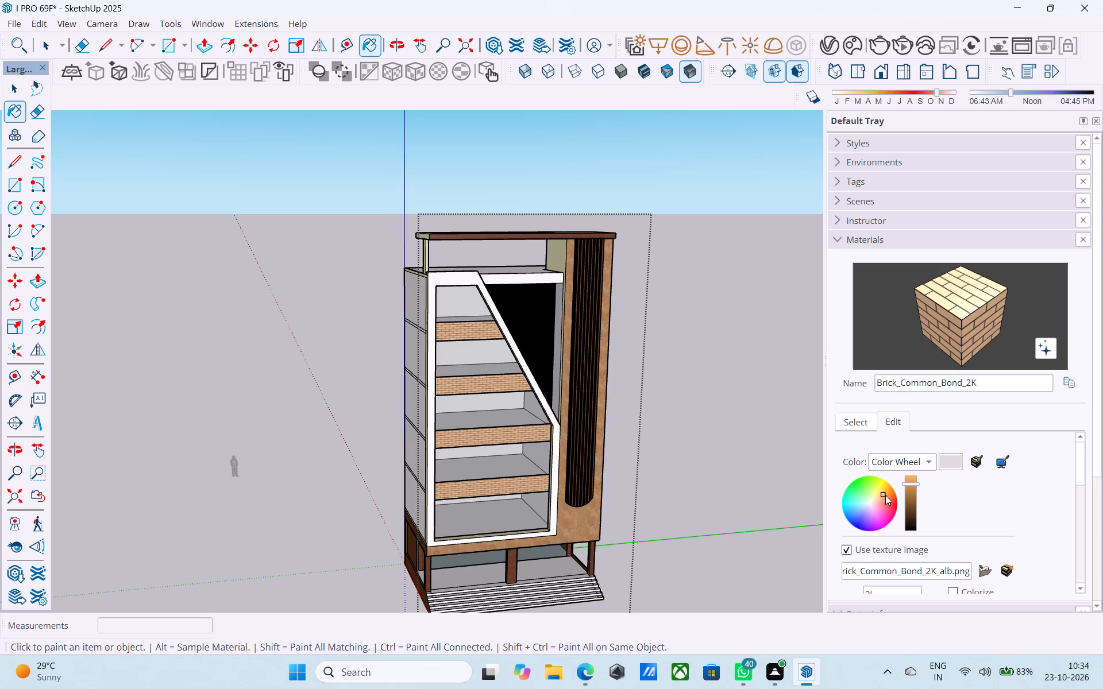
click(886, 495)
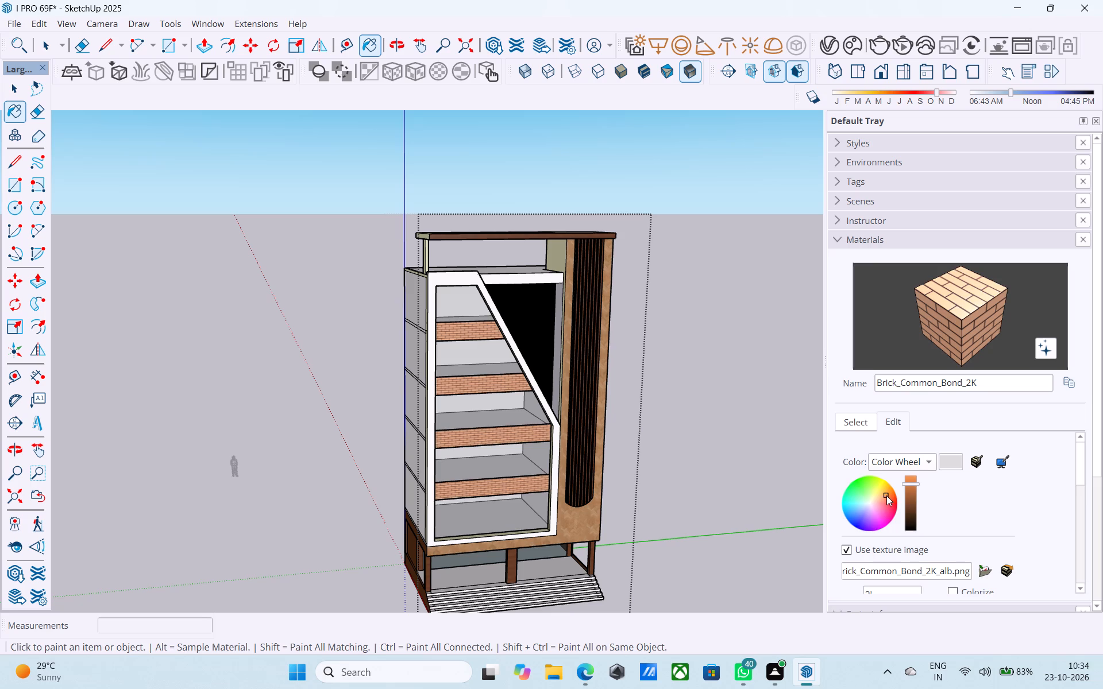
click(882, 497)
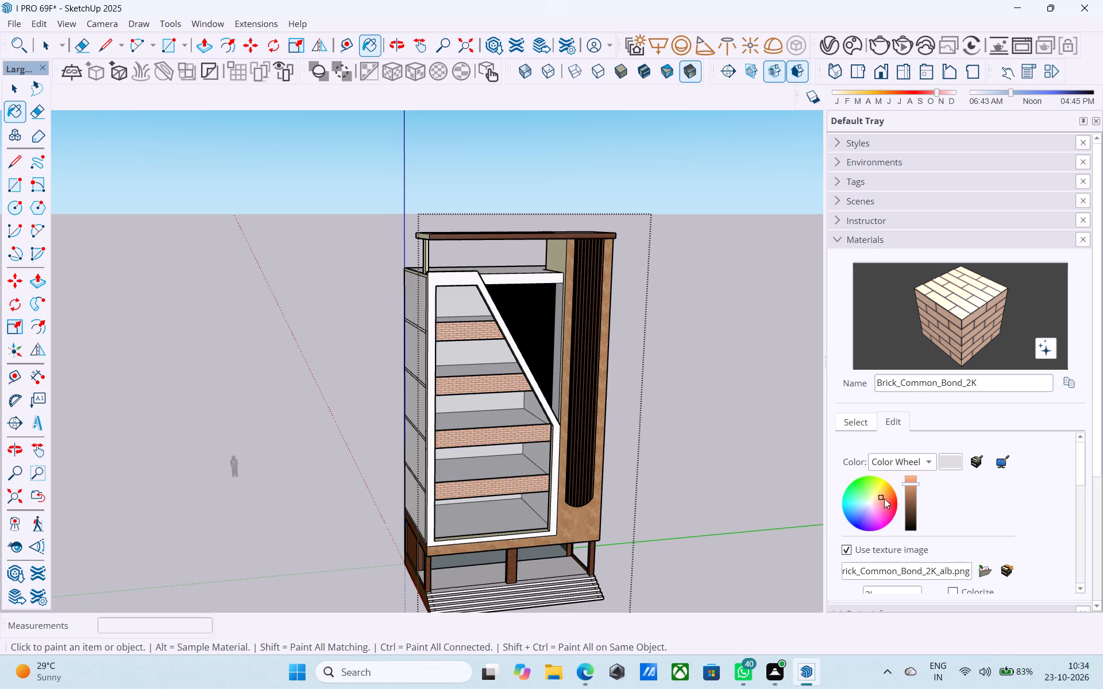
Fine-tune the Brick_Common_Bond_2K tint on the balcony bands, comparing pinkish and tan shades and settling on a light orange tan.
click(884, 498)
click(884, 498)
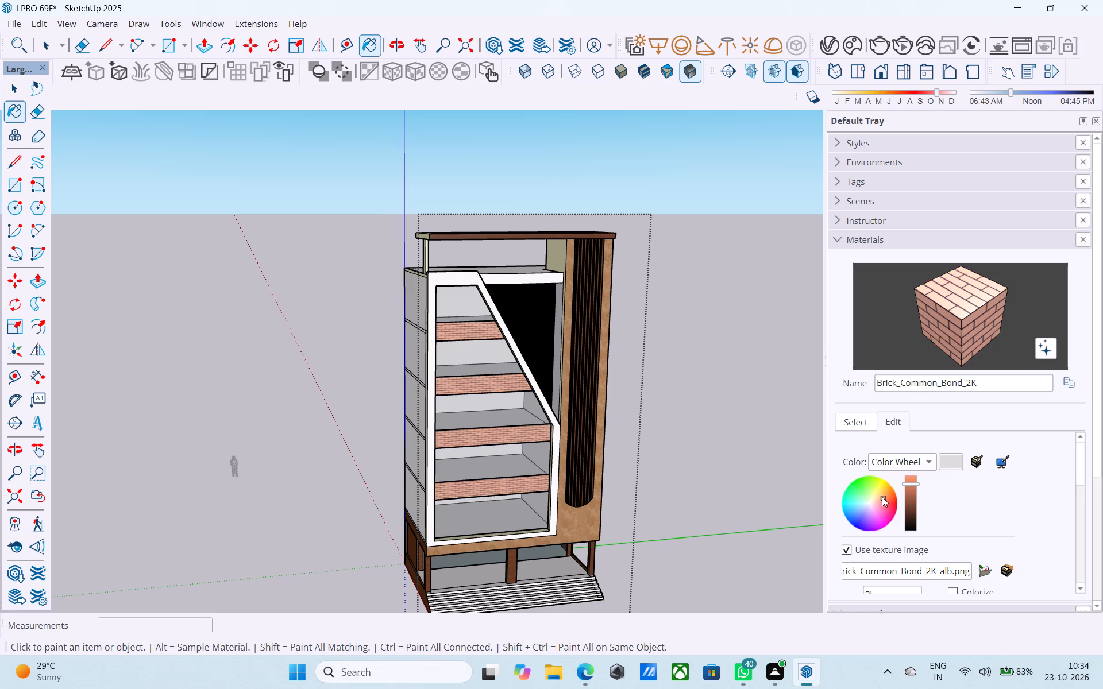
click(882, 496)
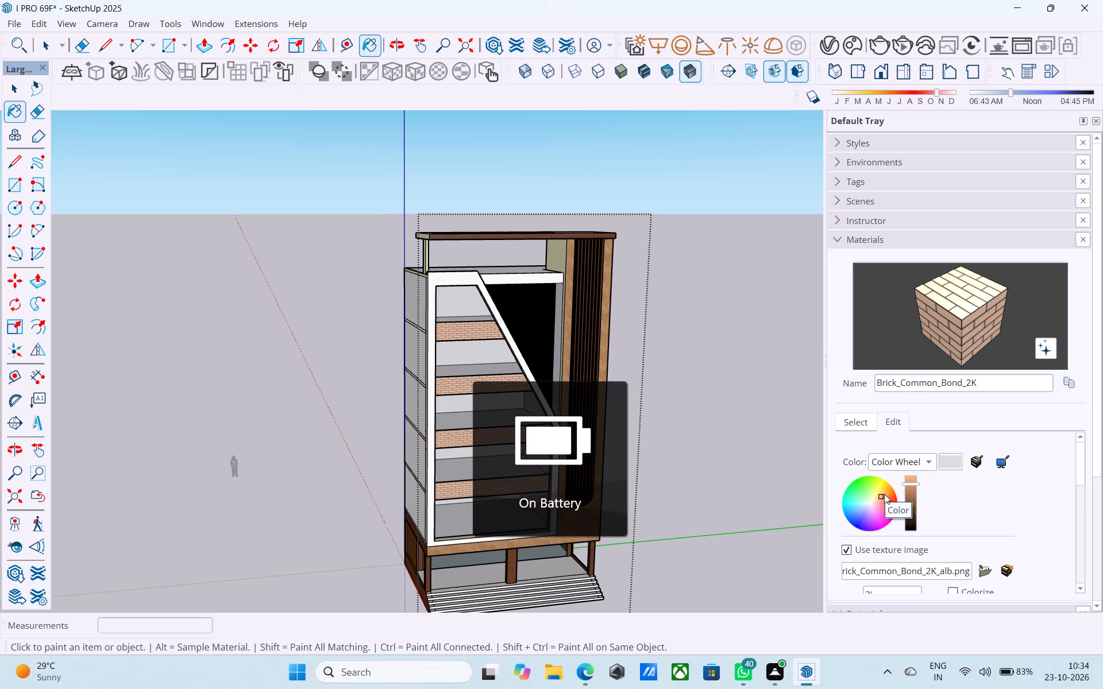
click(884, 494)
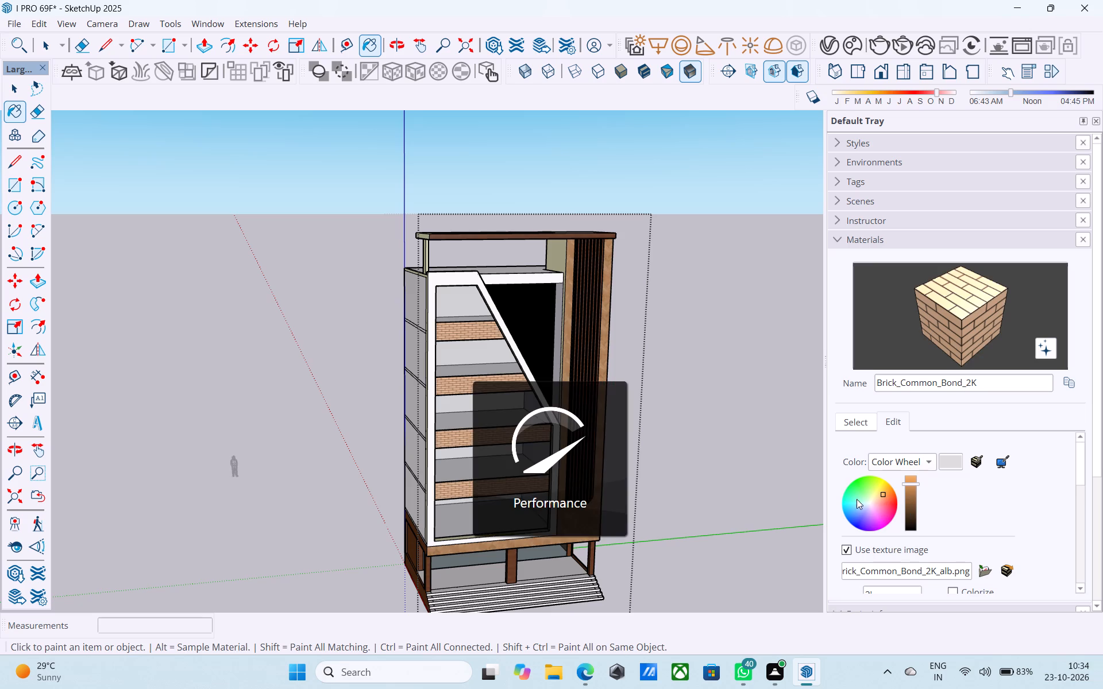
Save the model, purging its unused items.
middle_drag(753, 497, 654, 425)
scroll(478, 413, up, 4)
middle_drag(473, 409, 533, 474)
scroll(562, 428, down, 5)
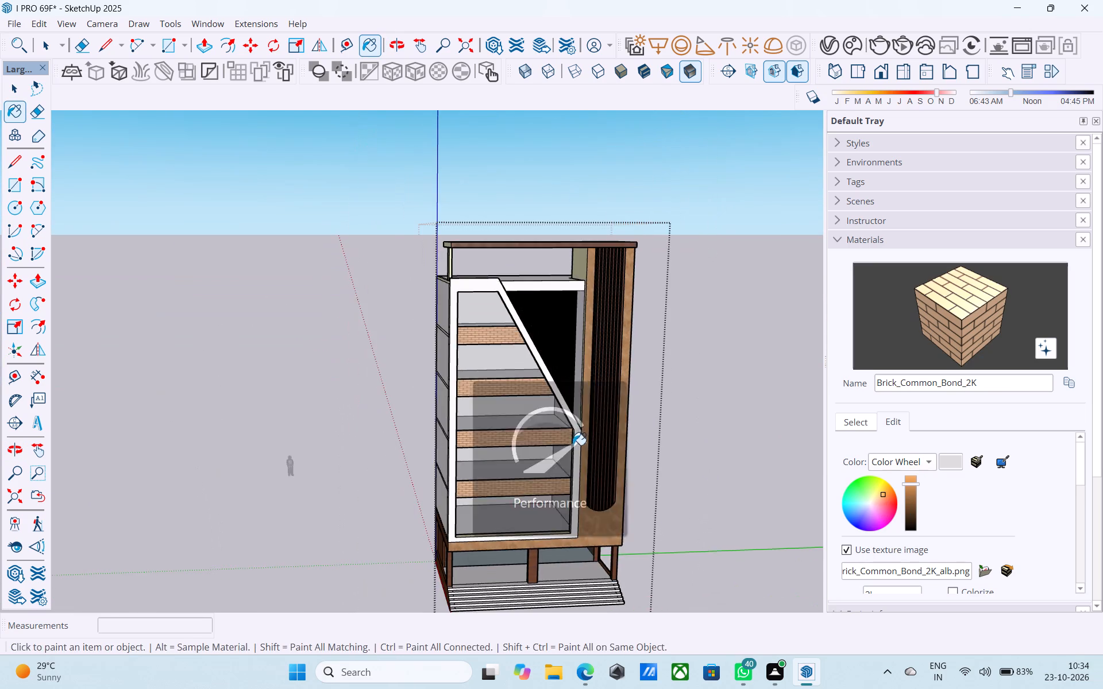
middle_drag(598, 458, 600, 440)
scroll(601, 441, up, 4)
key(space)
key(ctrl+s)
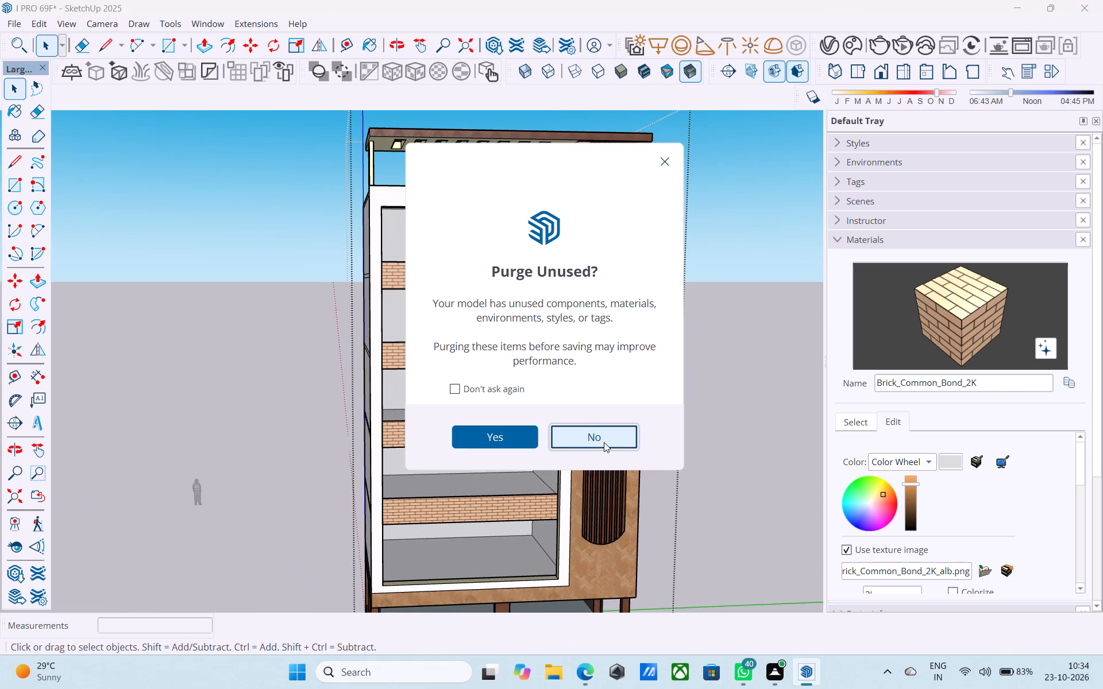
click(490, 440)
Examine the tower's front frame, balcony bands and side wall from several angles and distances.
scroll(589, 399, down, 3)
middle_drag(589, 398, 639, 307)
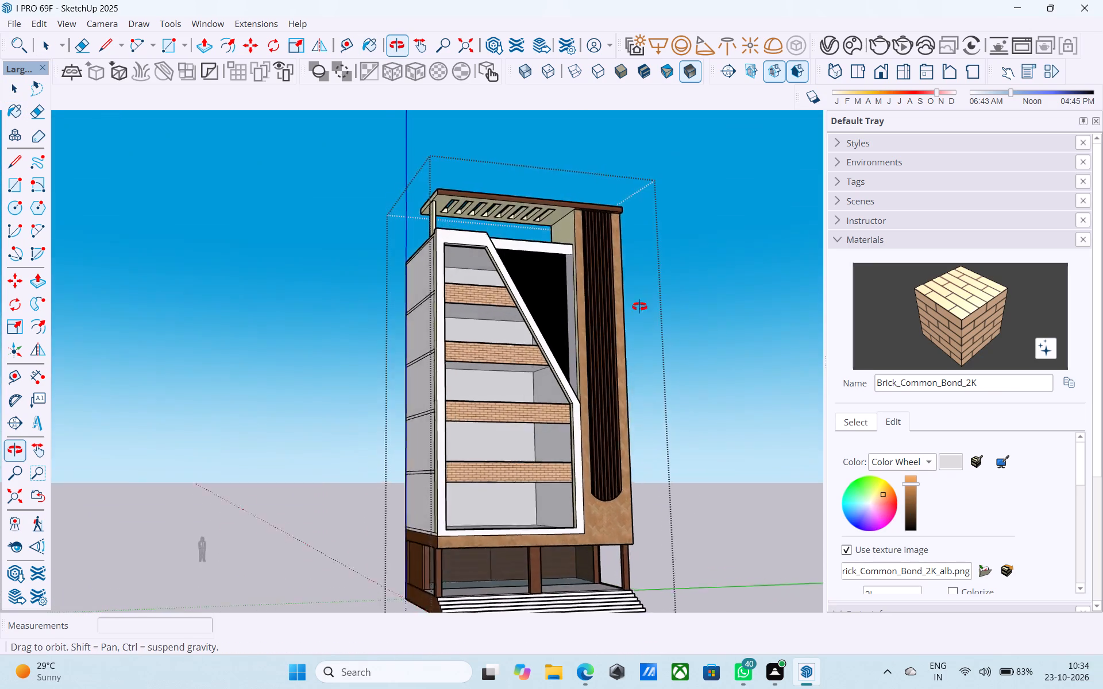
middle_drag(639, 307, 638, 426)
scroll(627, 380, down, 8)
middle_drag(539, 364, 498, 332)
scroll(498, 332, up, 4)
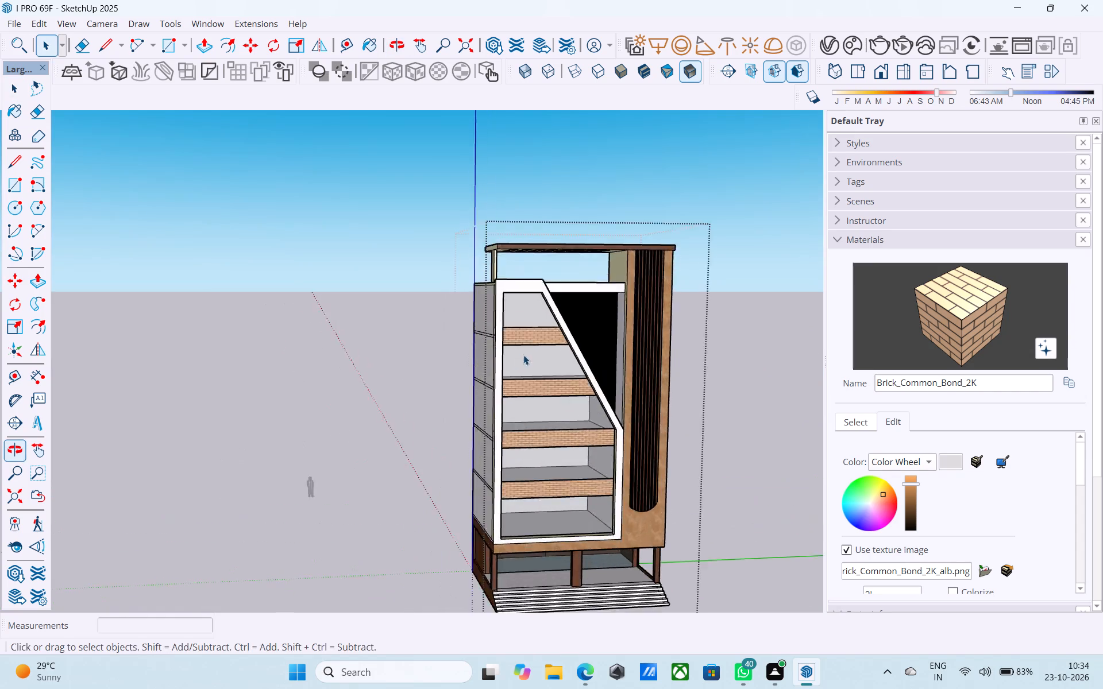
scroll(491, 344, down, 4)
middle_drag(480, 337, 331, 304)
scroll(437, 355, up, 5)
middle_drag(441, 350, 664, 355)
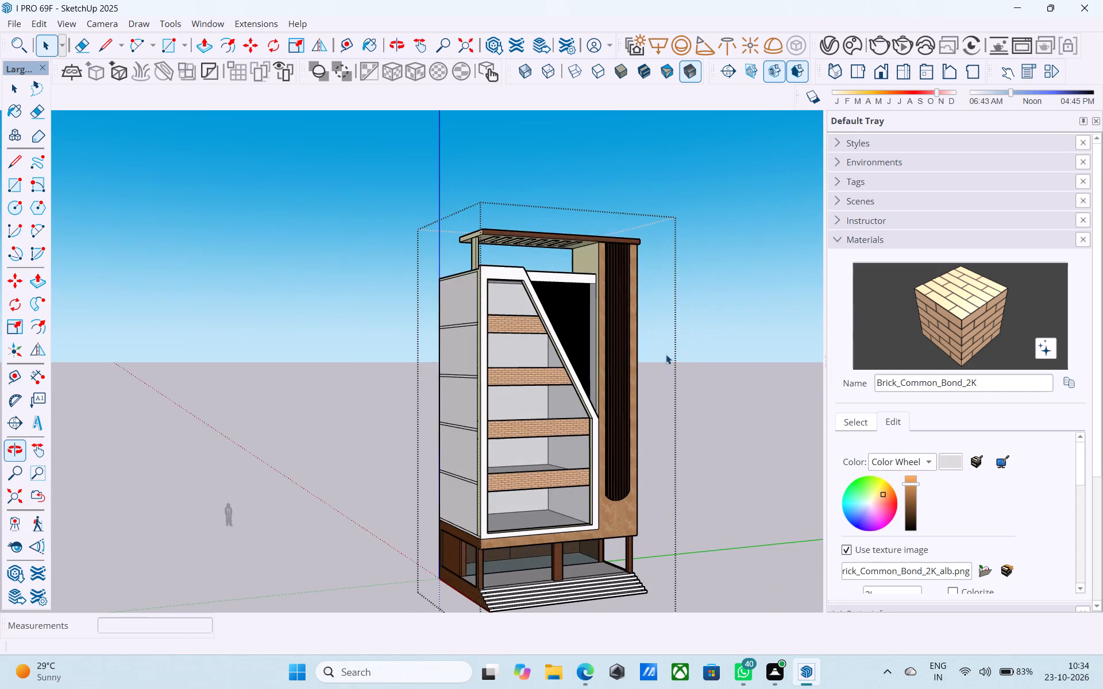
scroll(668, 354, down, 4)
middle_drag(660, 350, 453, 379)
scroll(371, 340, down, 4)
middle_drag(533, 377, 743, 370)
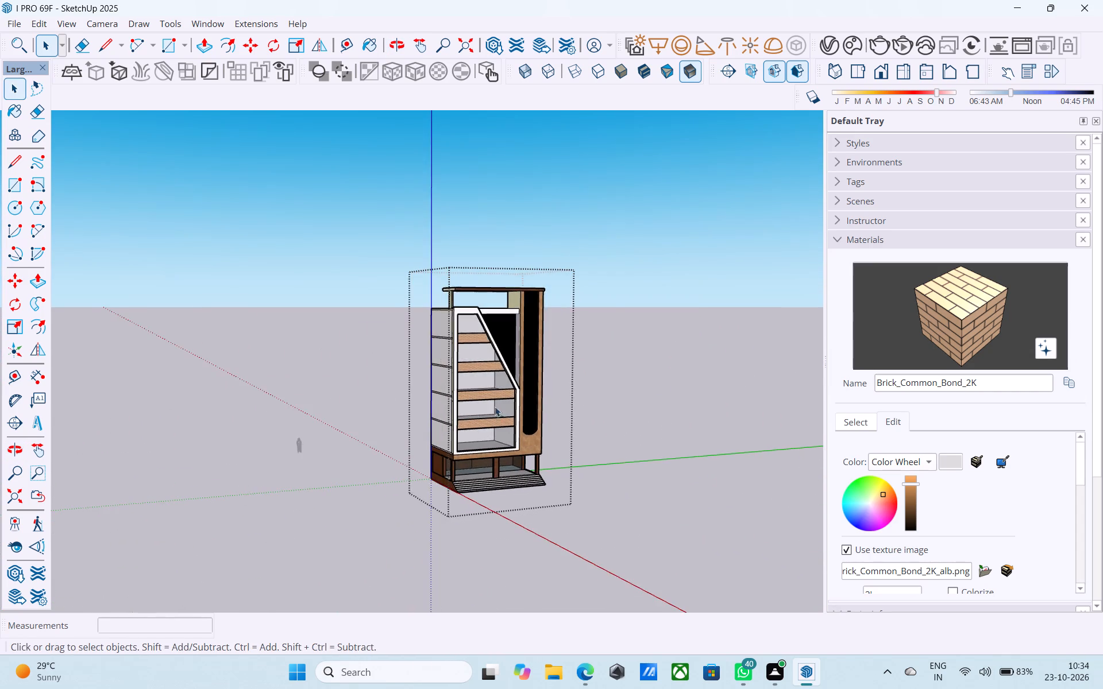
scroll(472, 410, up, 5)
middle_drag(468, 411, 480, 390)
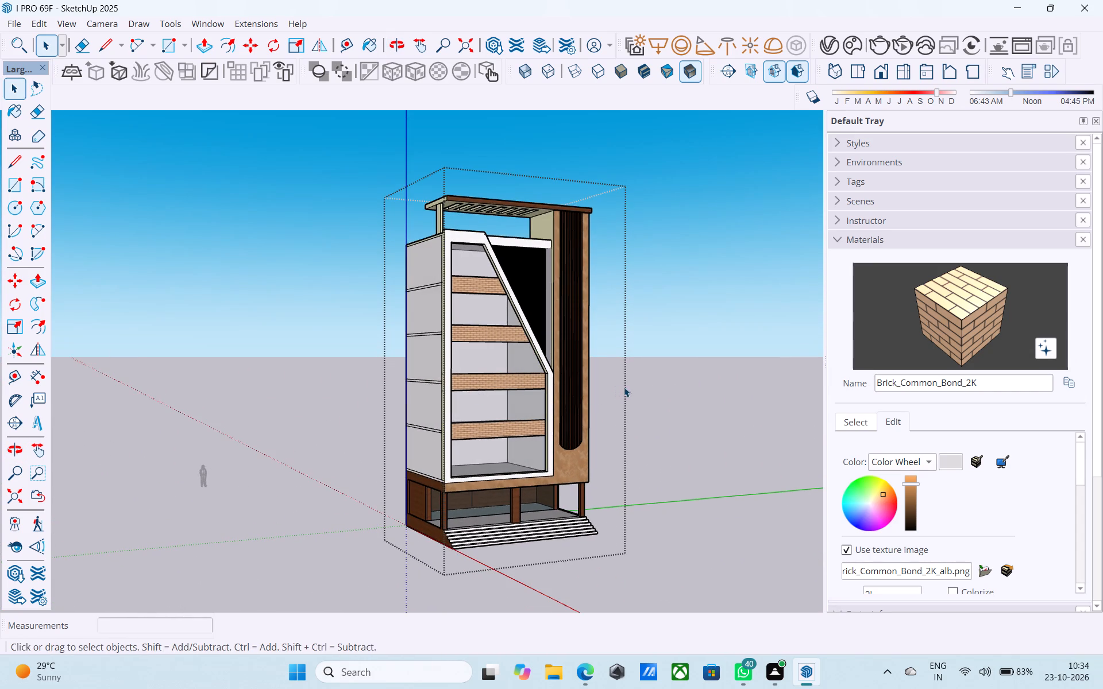
scroll(466, 365, up, 8)
scroll(461, 411, down, 6)
Save the model again.
key(ctrl+s)
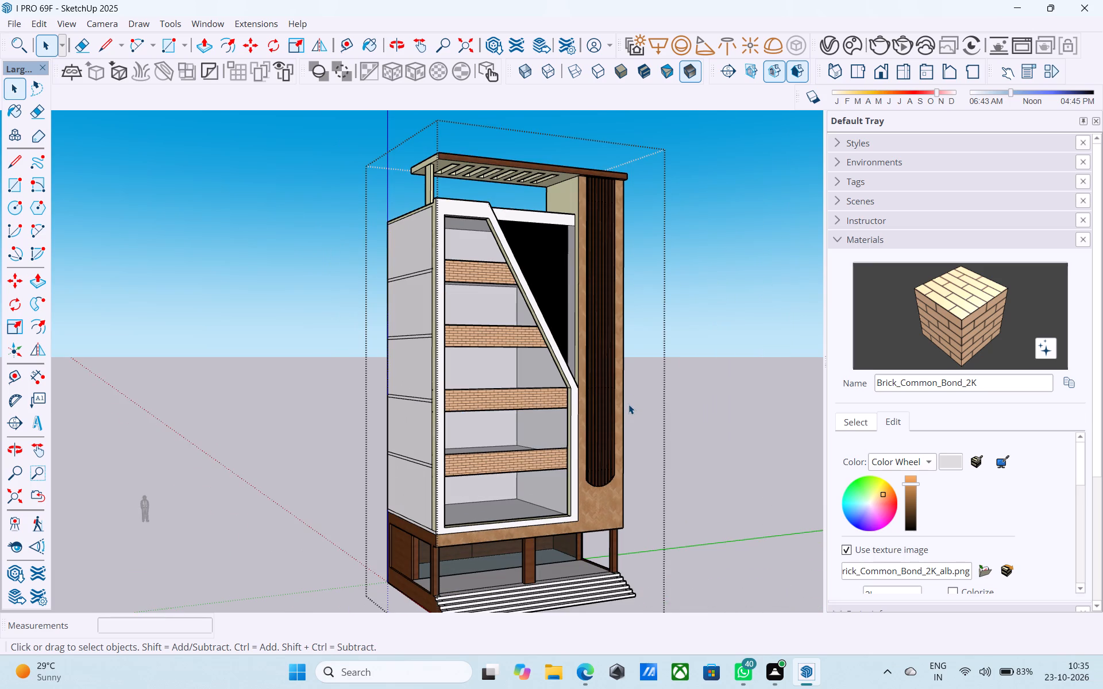
key(space)
Examine the tower from both sides and above, checking the brick bands, front frame and ribbed column.
scroll(628, 404, down, 5)
middle_drag(628, 404, 416, 437)
middle_drag(586, 412, 488, 425)
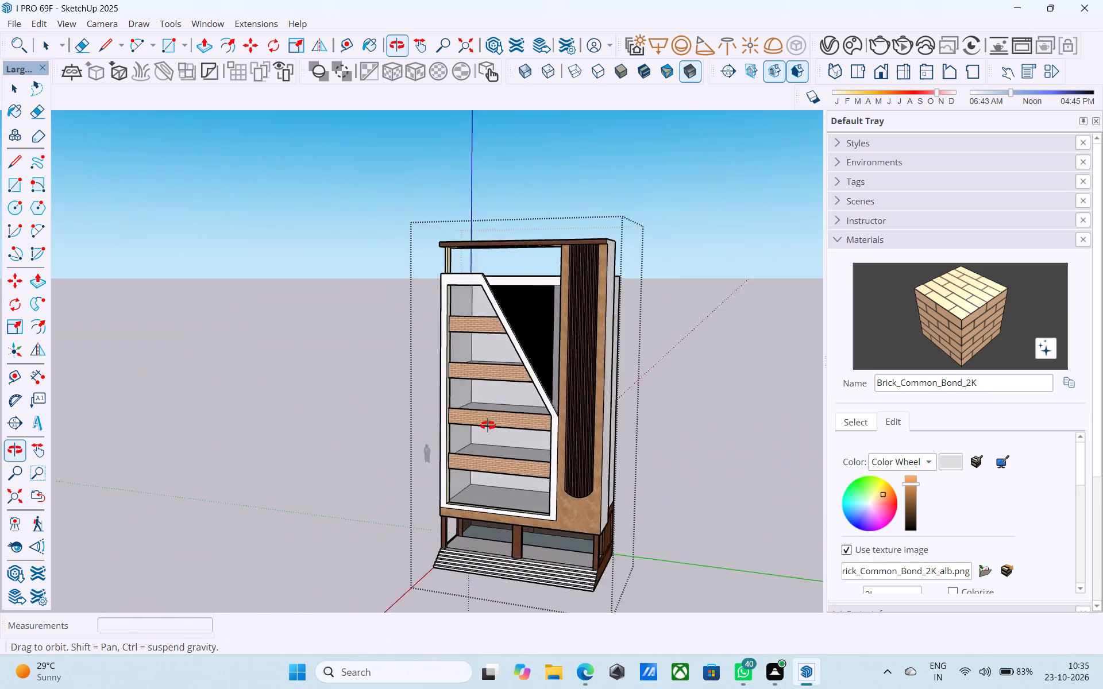
middle_drag(488, 425, 673, 412)
middle_drag(533, 384, 789, 480)
scroll(514, 300, up, 7)
scroll(472, 299, down, 4)
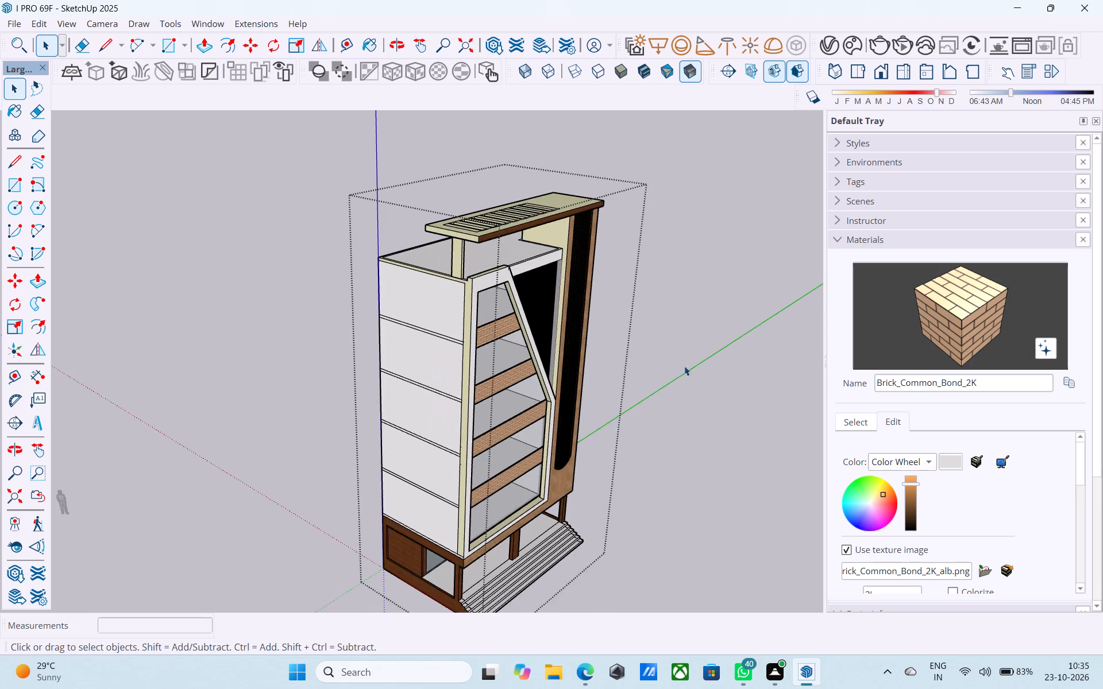
middle_drag(700, 366, 525, 359)
scroll(516, 353, down, 6)
middle_drag(568, 413, 300, 338)
scroll(323, 362, up, 6)
middle_drag(464, 464, 492, 438)
scroll(465, 463, up, 1)
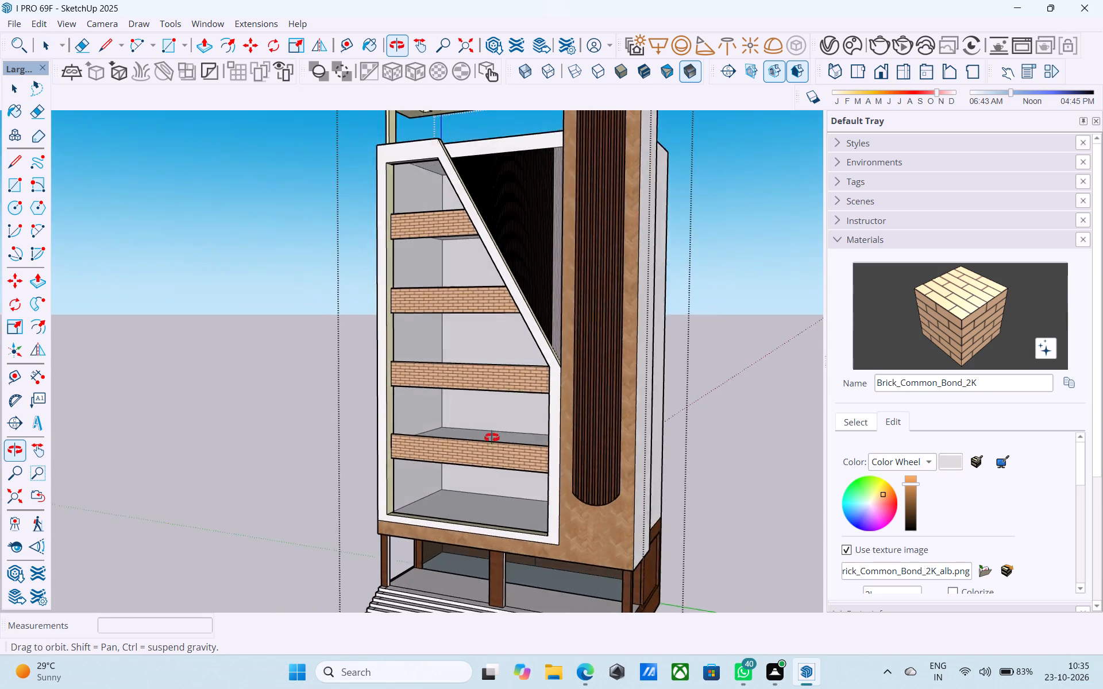
middle_drag(492, 438, 616, 438)
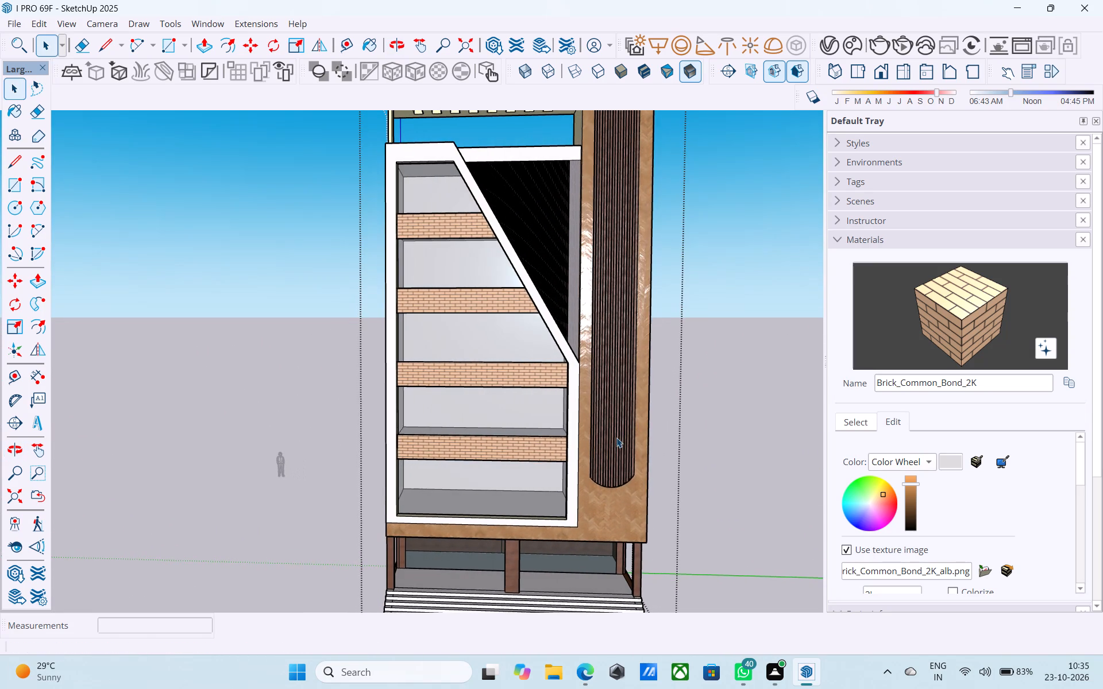
middle_drag(572, 336, 644, 416)
Leave the tower group, render the tower with V-Ray from a low front viewpoint, and close the finished render.
click(718, 290)
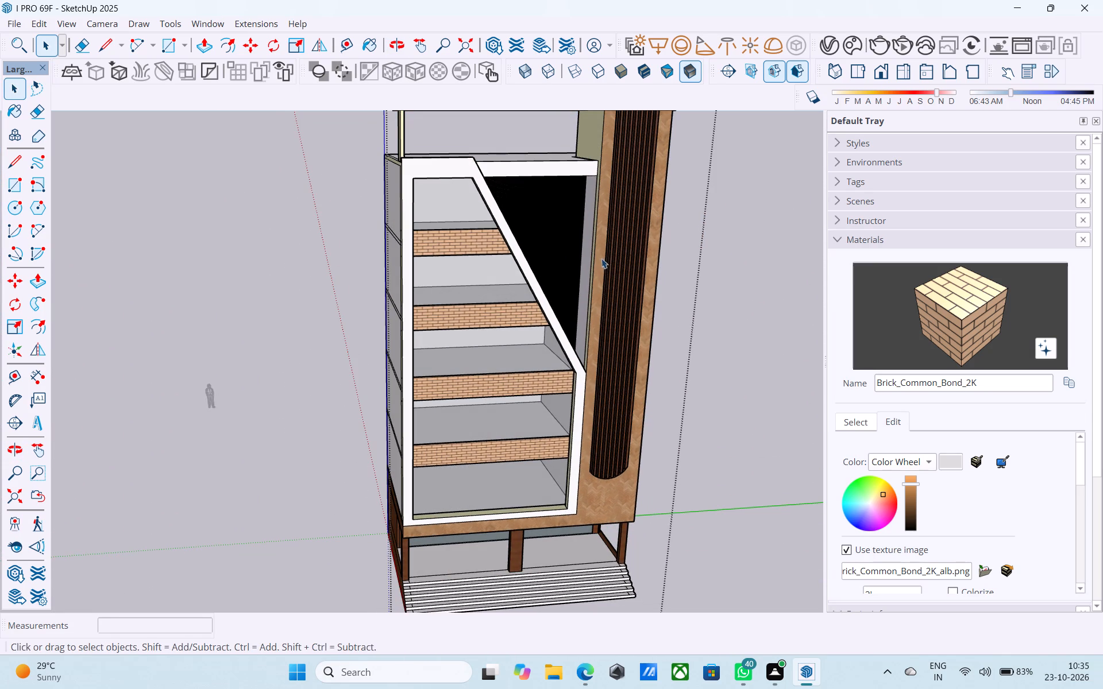
click(727, 292)
scroll(676, 292, down, 3)
middle_drag(653, 313, 670, 231)
middle_click(652, 281)
scroll(516, 293, down, 4)
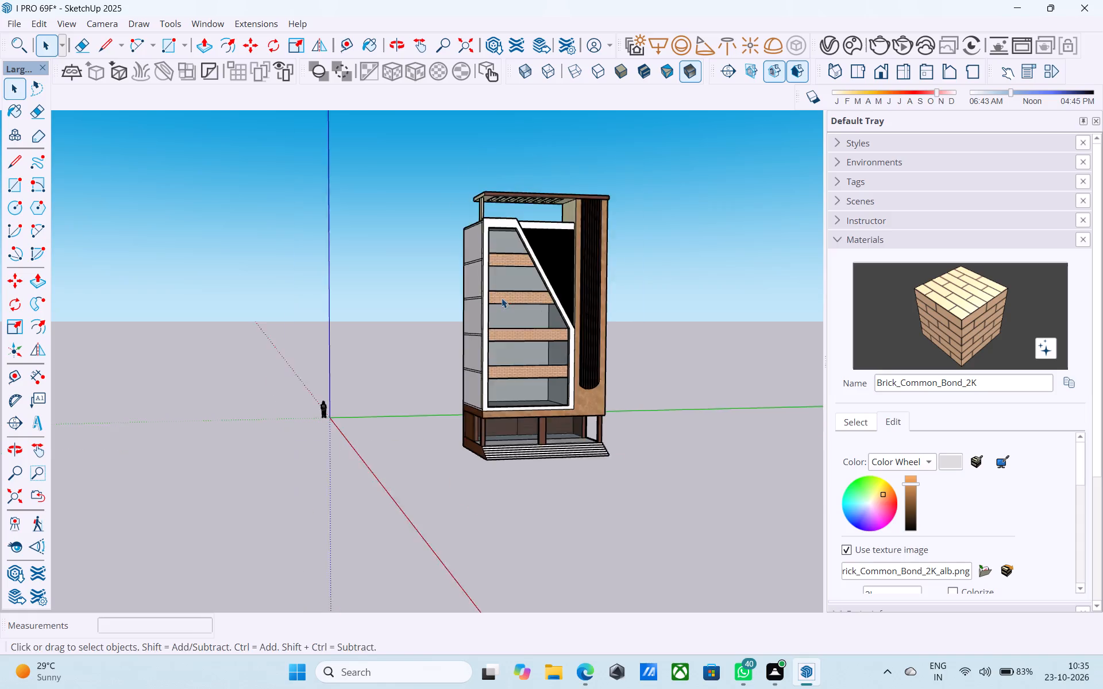
middle_drag(505, 301, 603, 293)
scroll(601, 292, up, 3)
scroll(654, 317, down, 1)
middle_drag(601, 315, 646, 332)
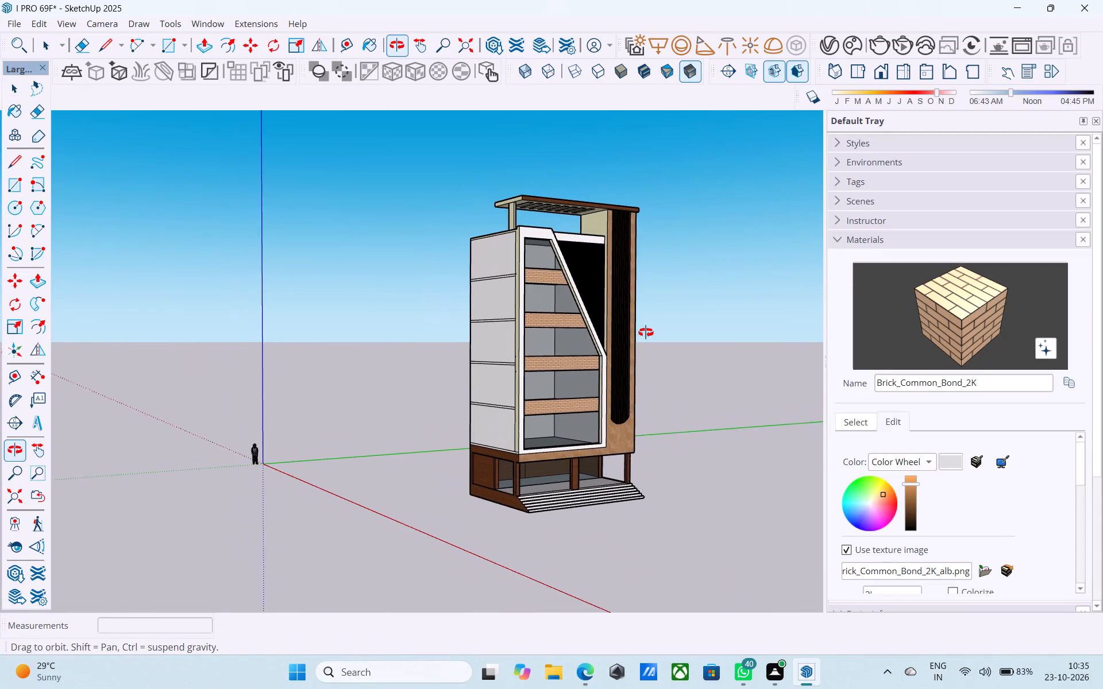
middle_drag(646, 332, 630, 327)
middle_drag(739, 184, 631, 188)
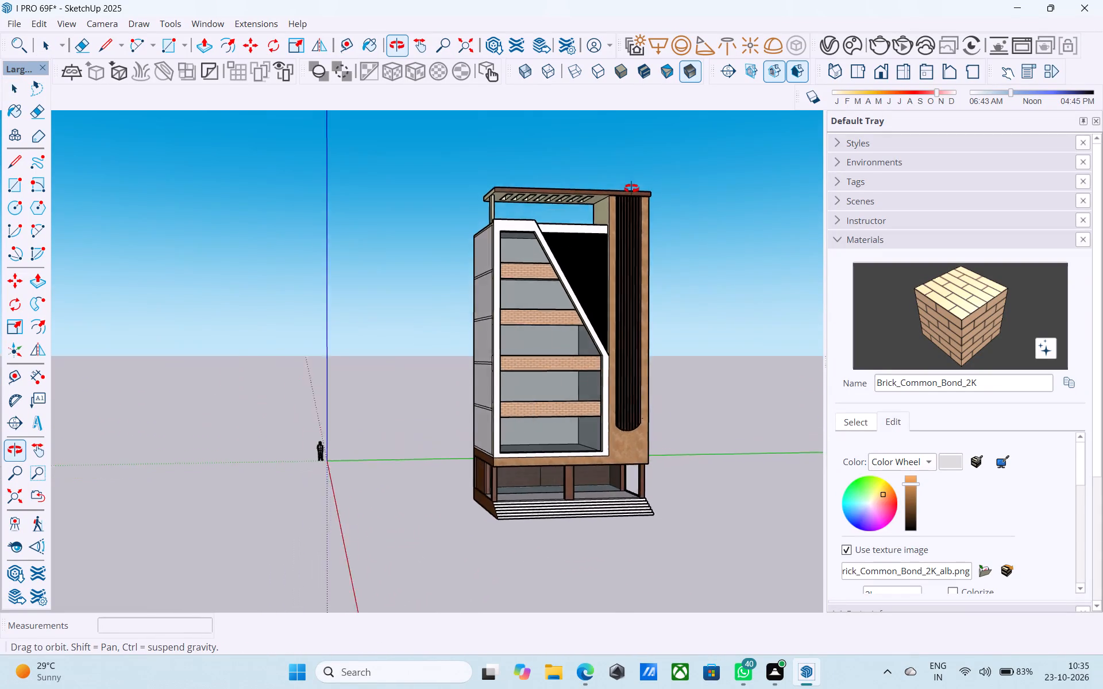
middle_drag(631, 188, 630, 188)
scroll(693, 230, up, 3)
middle_drag(695, 232, 619, 149)
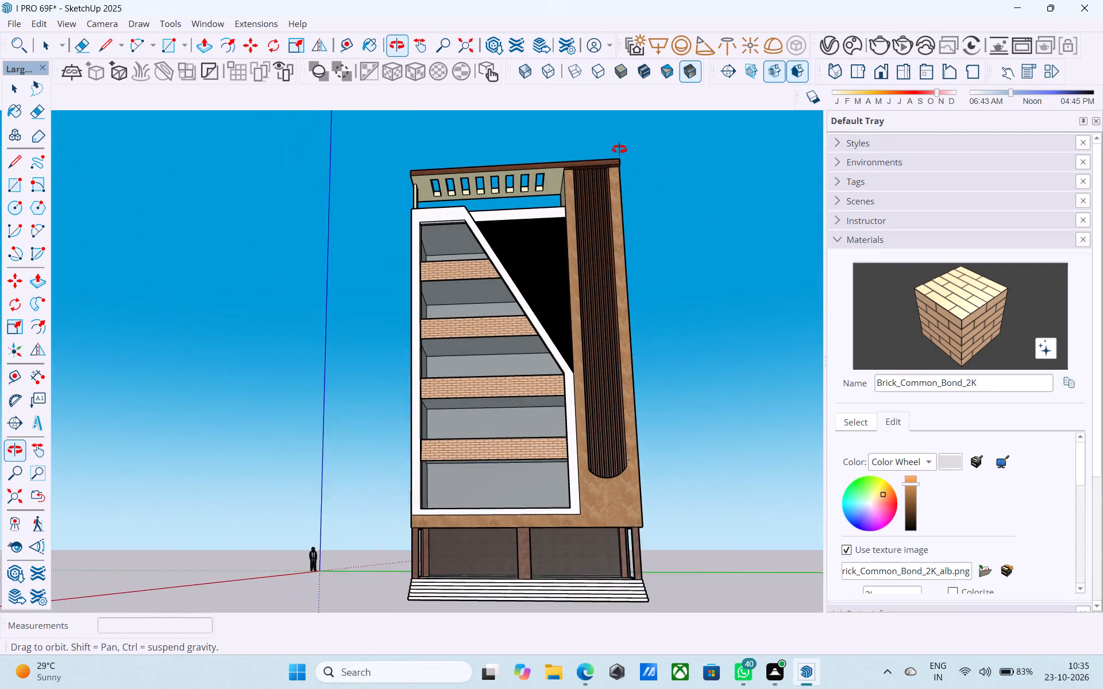
middle_drag(619, 149, 617, 146)
click(869, 41)
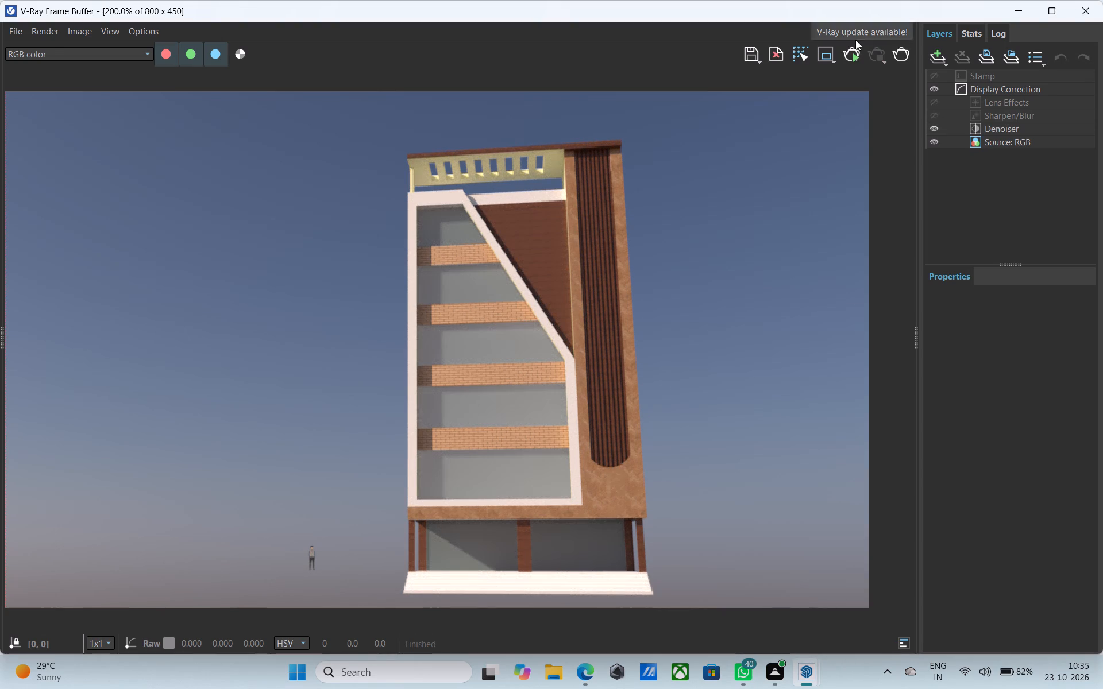
click(1085, 7)
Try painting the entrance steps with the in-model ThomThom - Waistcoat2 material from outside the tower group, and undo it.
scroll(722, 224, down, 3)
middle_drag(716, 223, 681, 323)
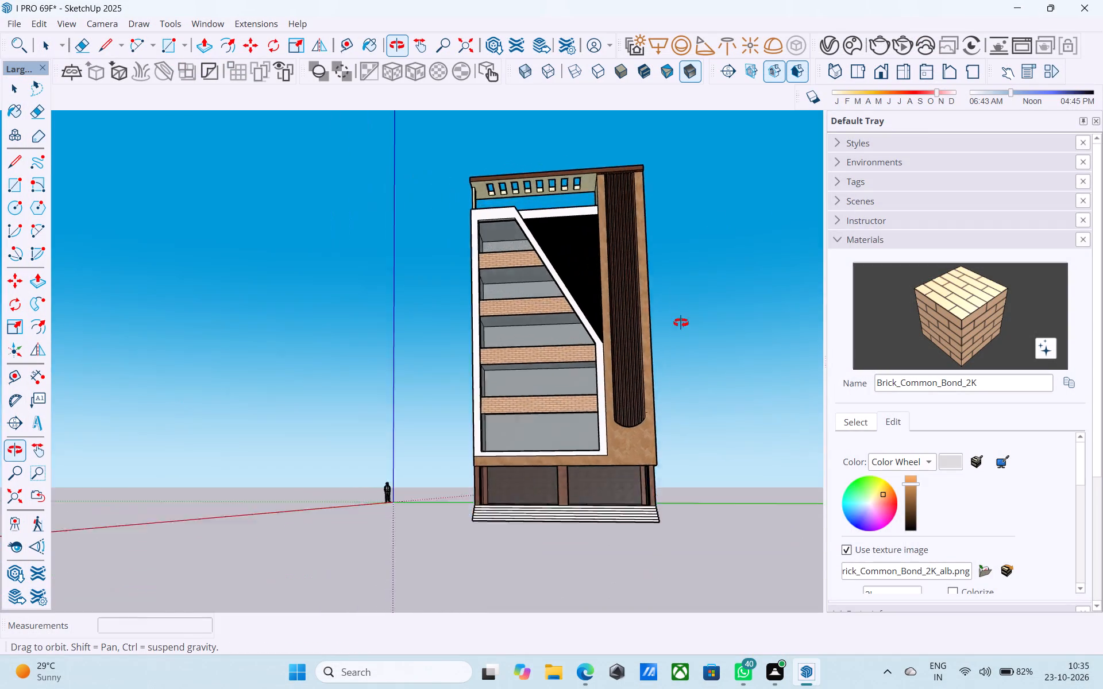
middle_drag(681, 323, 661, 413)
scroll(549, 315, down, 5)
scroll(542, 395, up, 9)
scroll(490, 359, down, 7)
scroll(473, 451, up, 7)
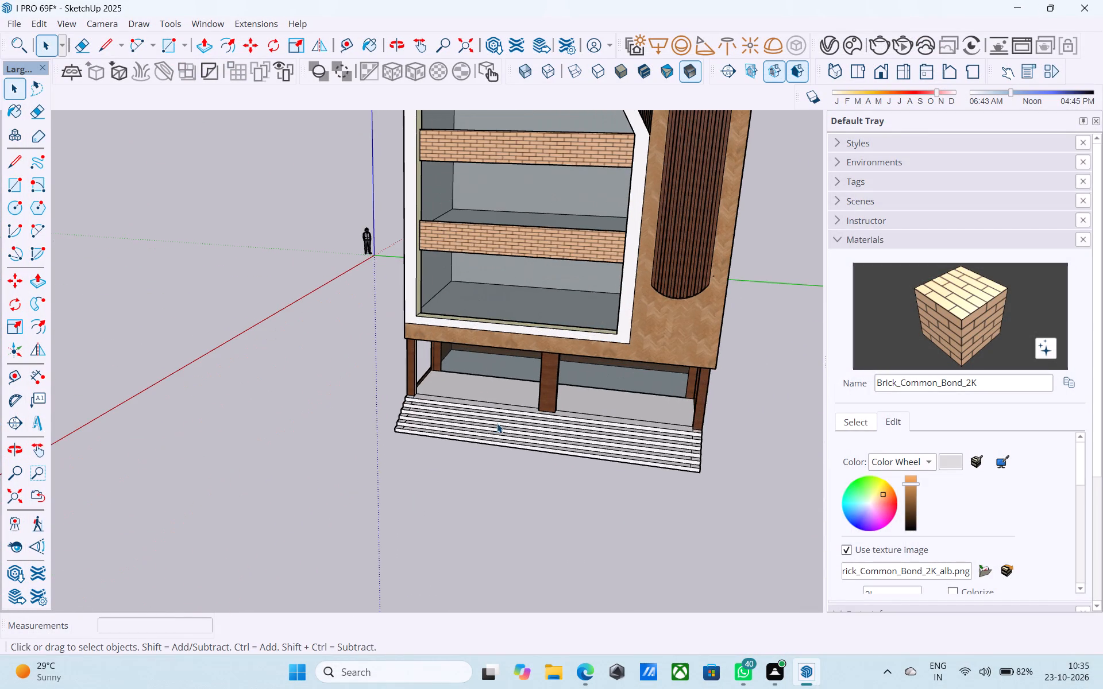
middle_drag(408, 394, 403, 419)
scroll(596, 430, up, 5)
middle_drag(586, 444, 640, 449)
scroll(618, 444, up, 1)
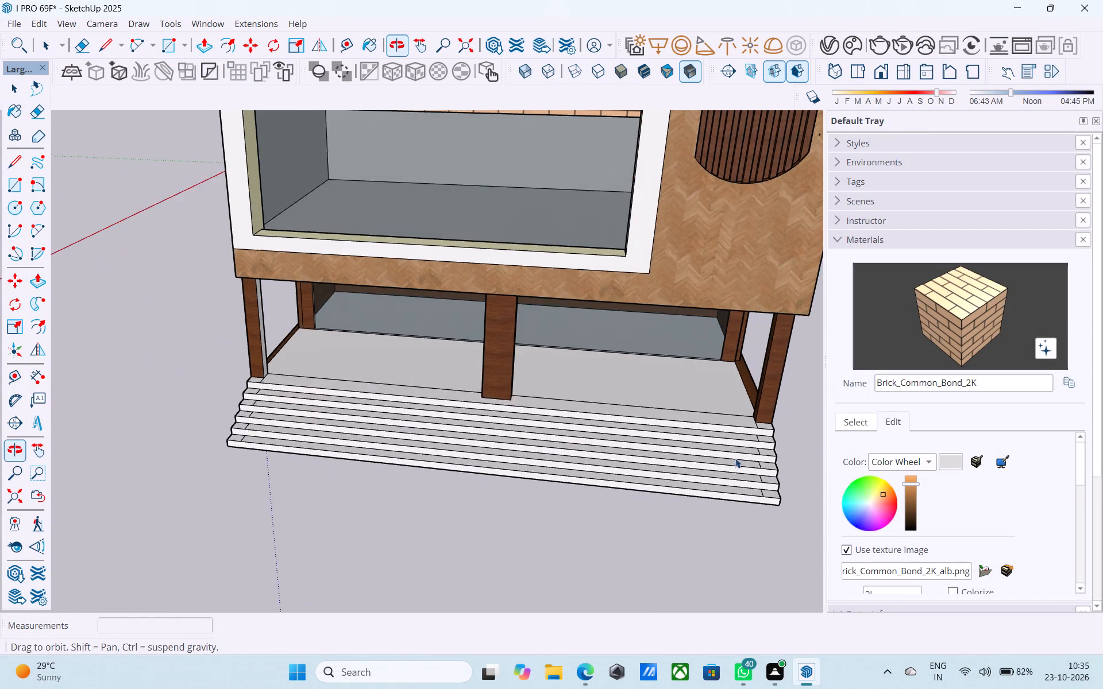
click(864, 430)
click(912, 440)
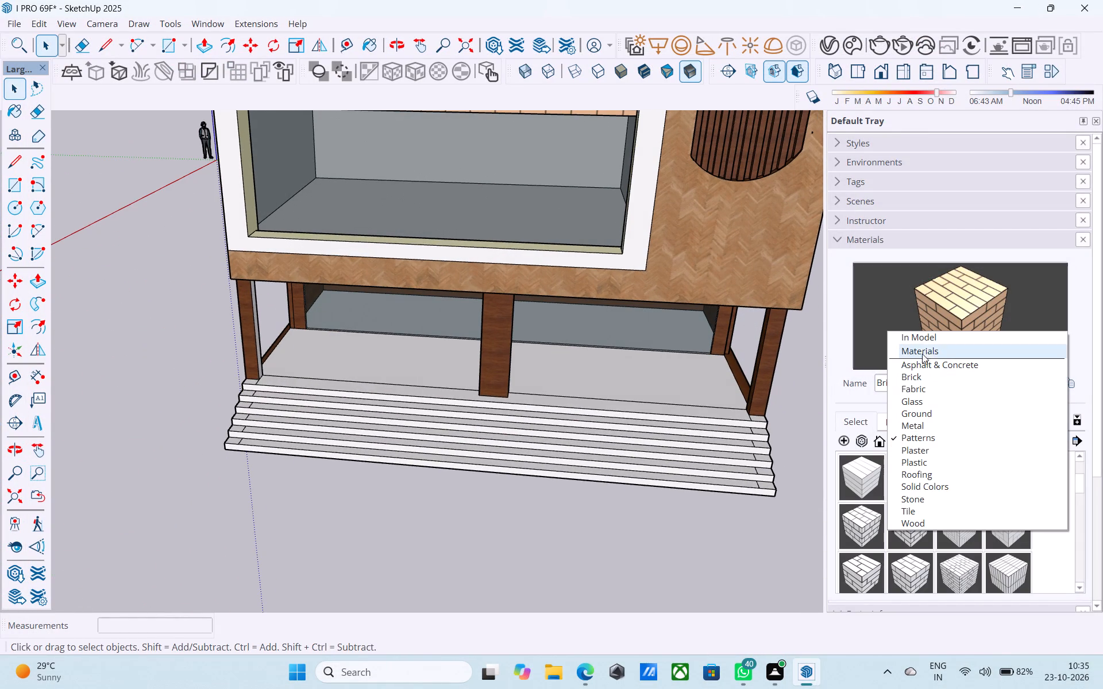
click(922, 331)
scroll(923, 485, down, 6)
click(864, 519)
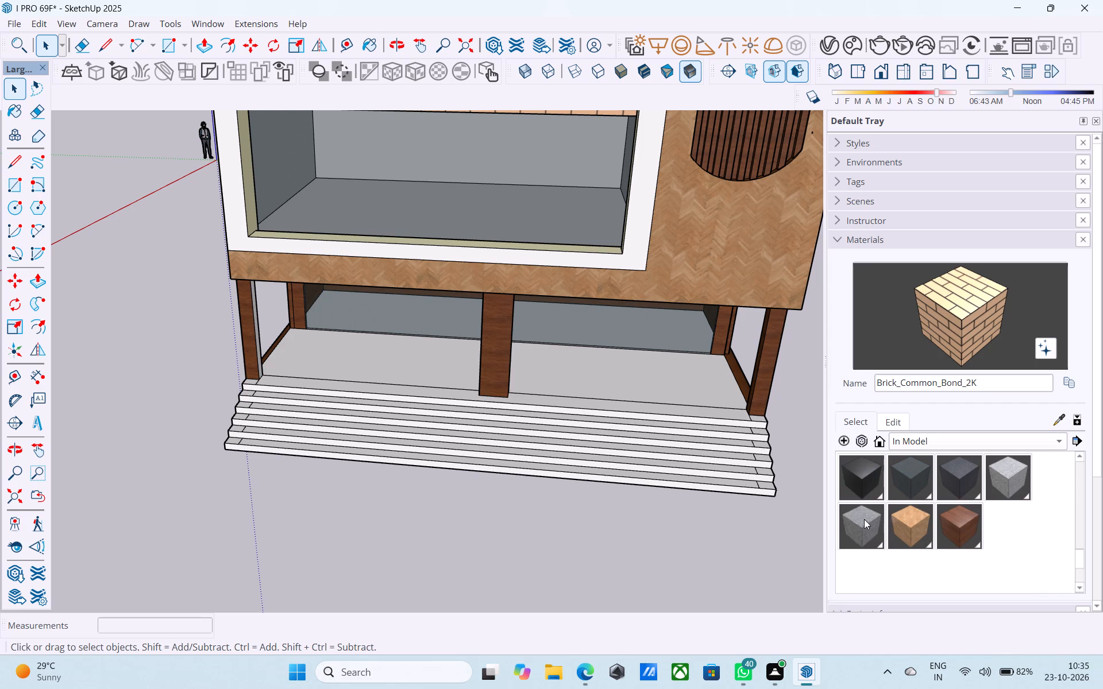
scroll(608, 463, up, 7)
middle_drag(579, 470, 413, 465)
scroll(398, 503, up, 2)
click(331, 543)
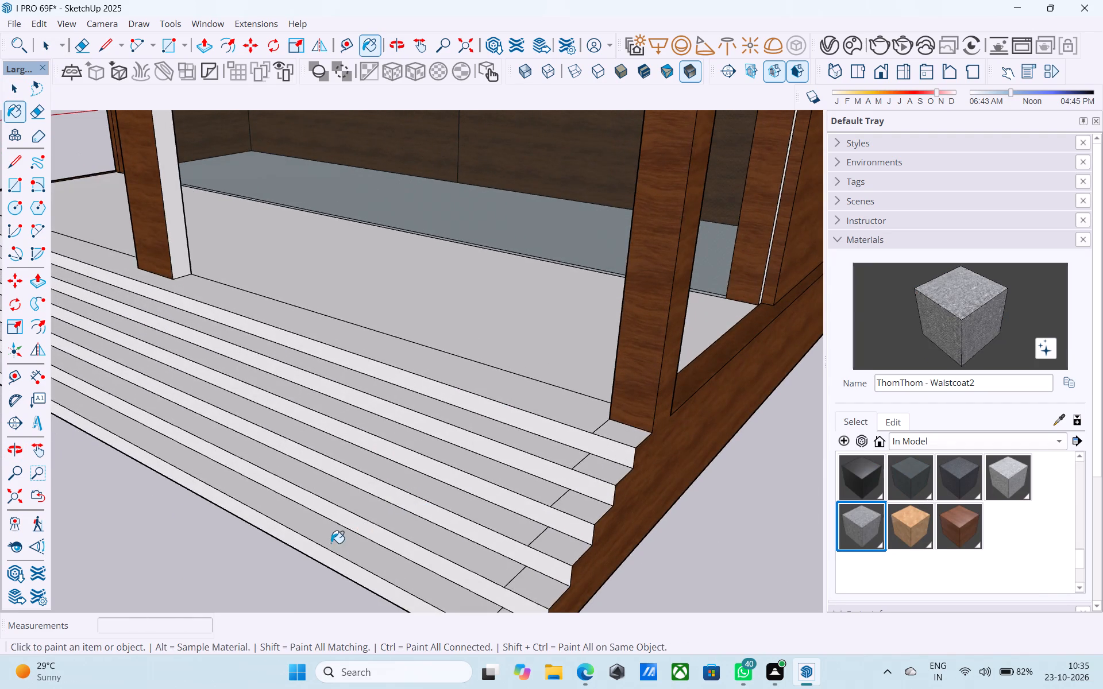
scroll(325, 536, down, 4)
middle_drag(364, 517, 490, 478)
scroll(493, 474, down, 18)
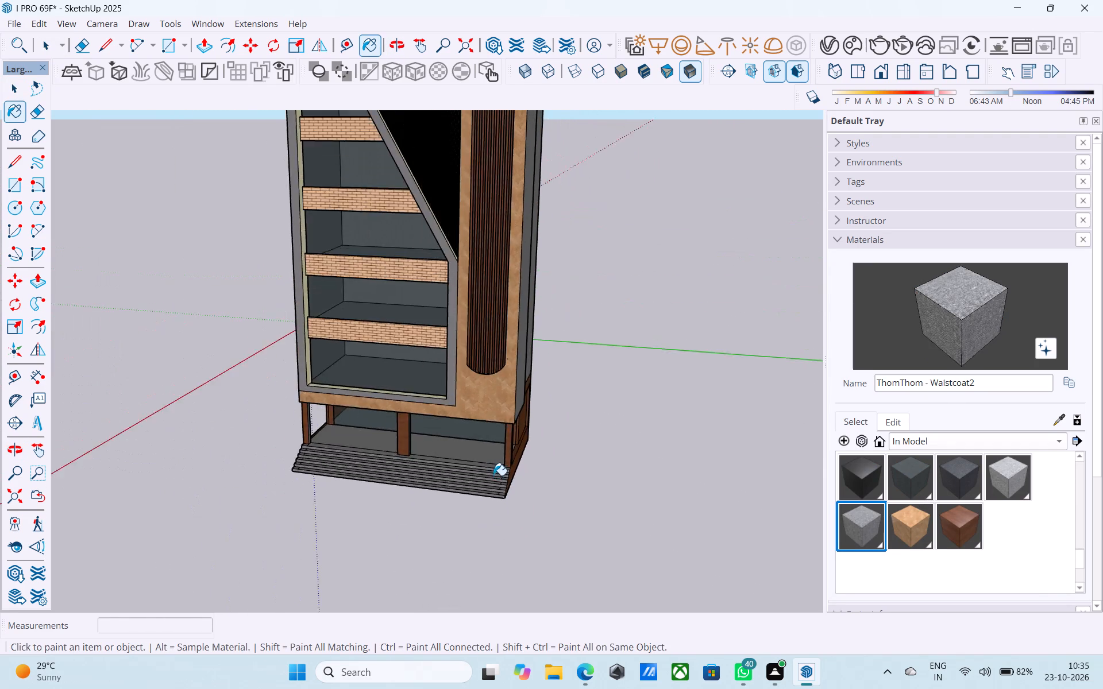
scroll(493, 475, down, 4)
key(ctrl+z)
Open the tower group and paint the six front risers of the entrance steps with the ThomThom - Waistcoat2 material.
key(space)
double_click(464, 472)
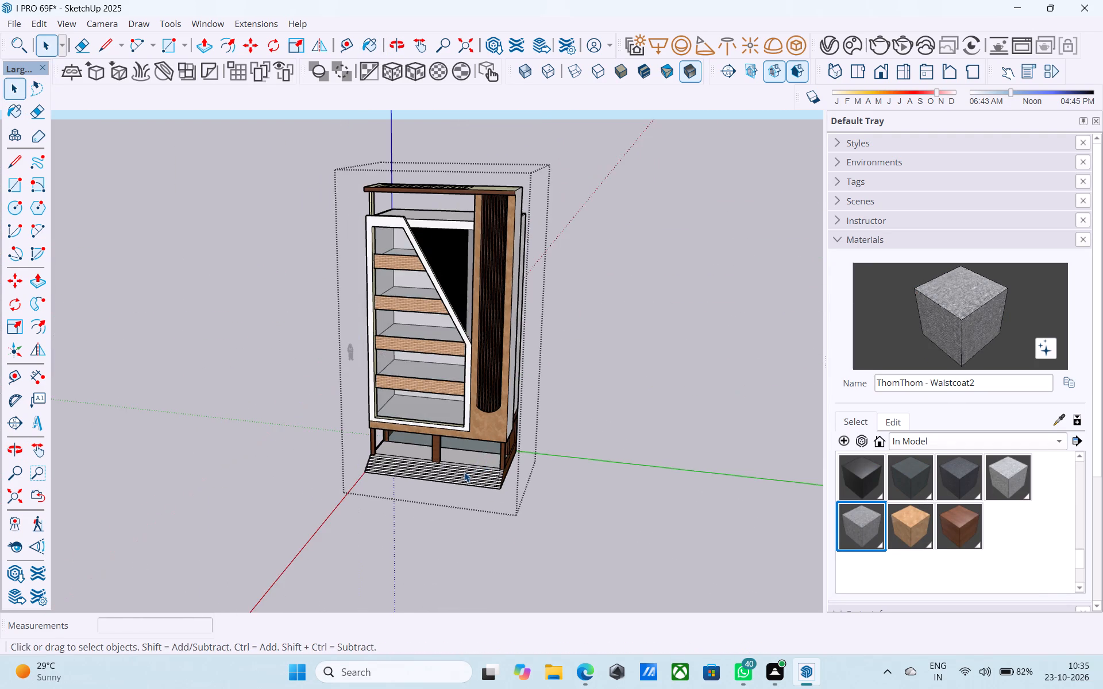
scroll(464, 472, up, 3)
click(938, 339)
scroll(517, 485, up, 10)
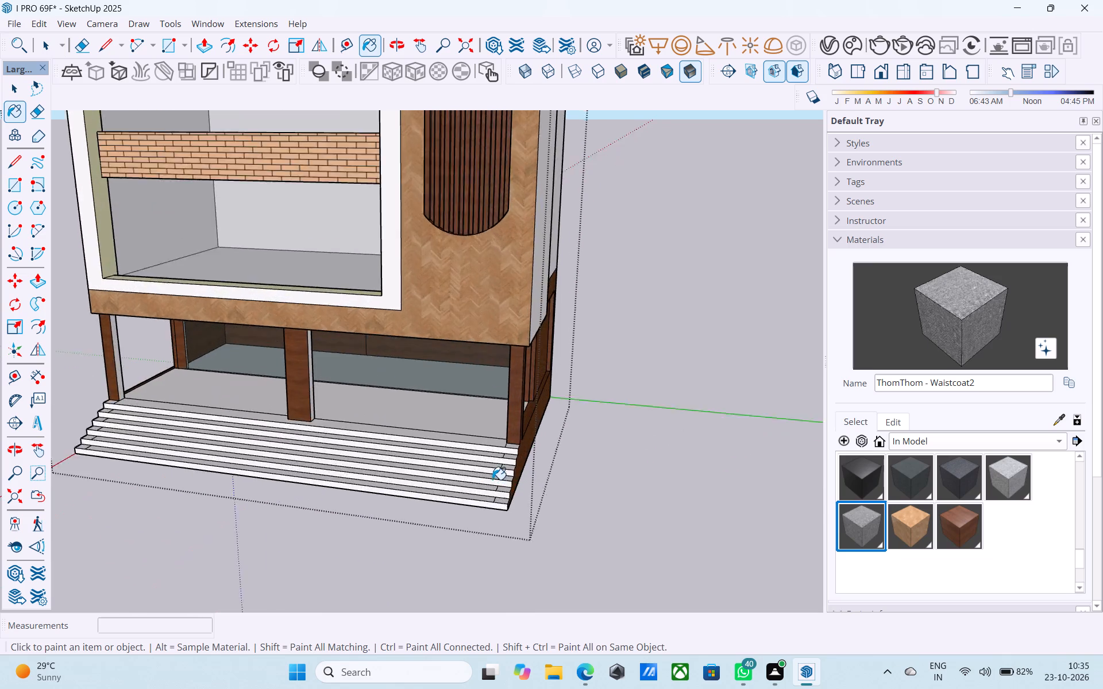
scroll(492, 479, up, 7)
middle_drag(481, 485, 403, 500)
scroll(407, 518, up, 5)
click(426, 556)
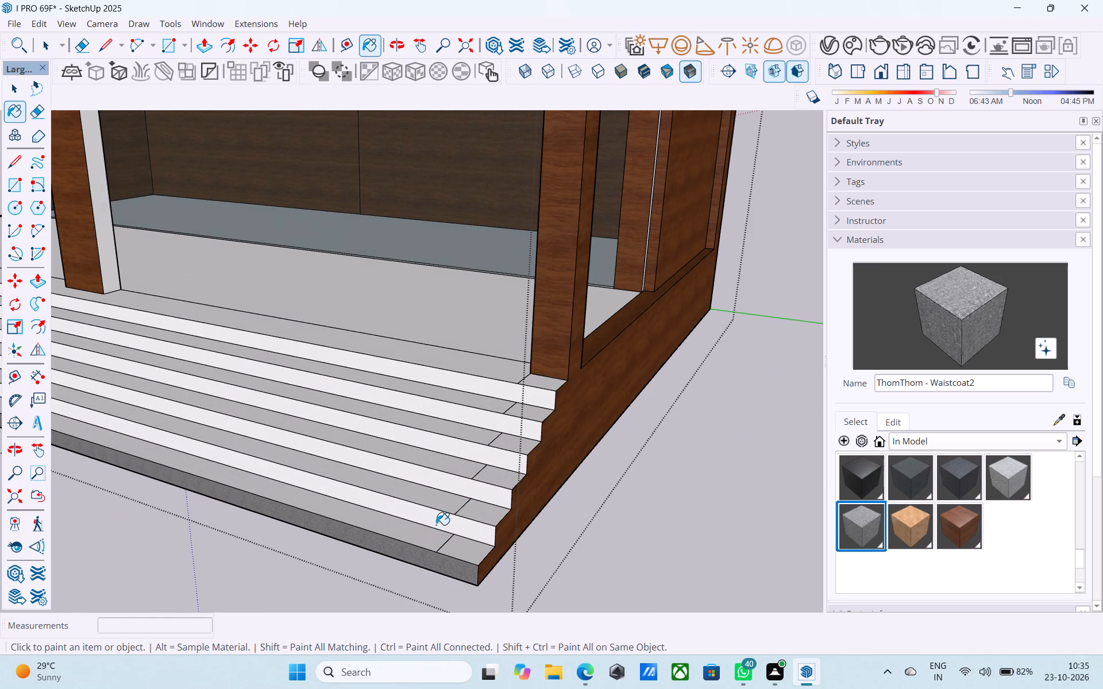
click(439, 521)
click(432, 536)
key(ctrl+z)
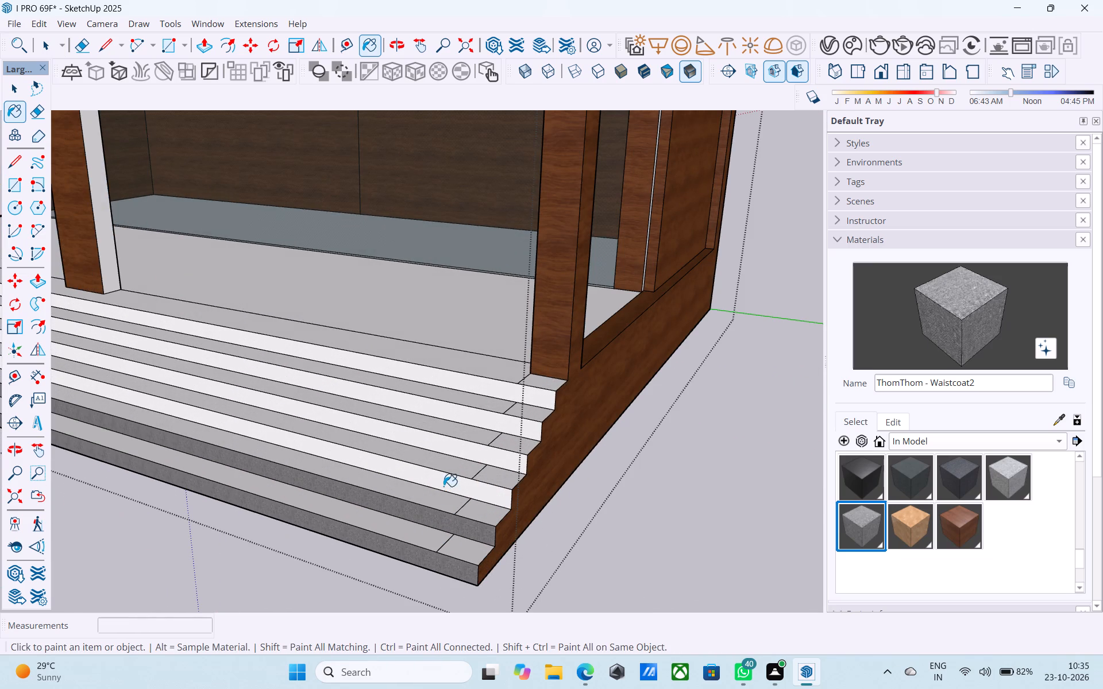
click(443, 485)
click(452, 452)
click(467, 419)
click(472, 381)
scroll(473, 381, down, 6)
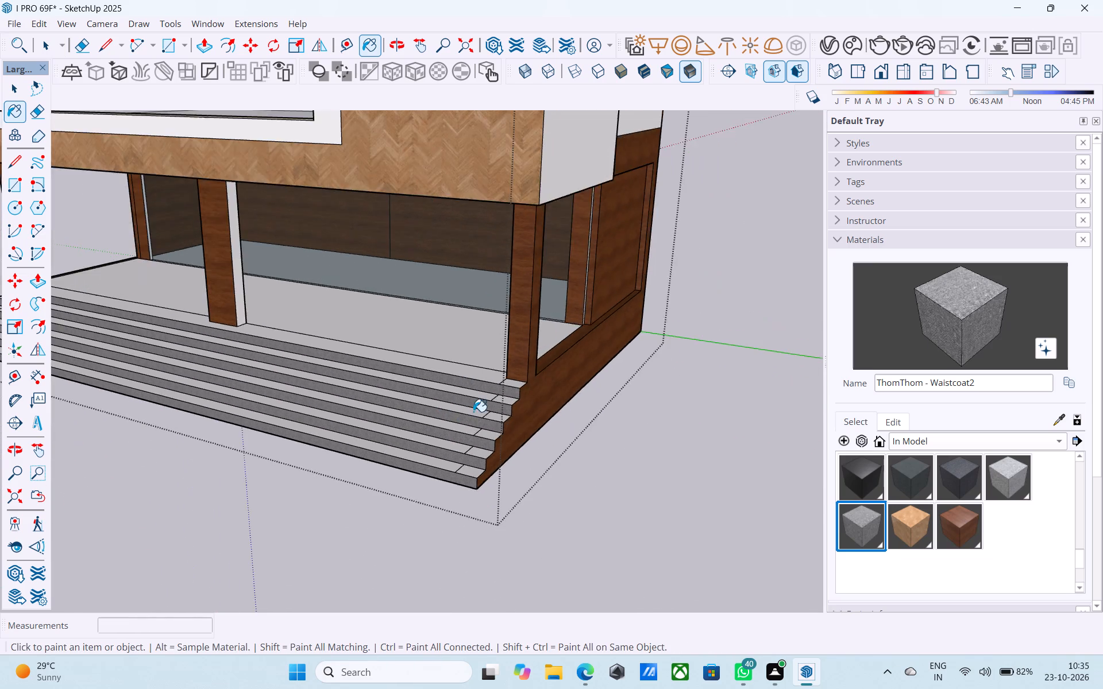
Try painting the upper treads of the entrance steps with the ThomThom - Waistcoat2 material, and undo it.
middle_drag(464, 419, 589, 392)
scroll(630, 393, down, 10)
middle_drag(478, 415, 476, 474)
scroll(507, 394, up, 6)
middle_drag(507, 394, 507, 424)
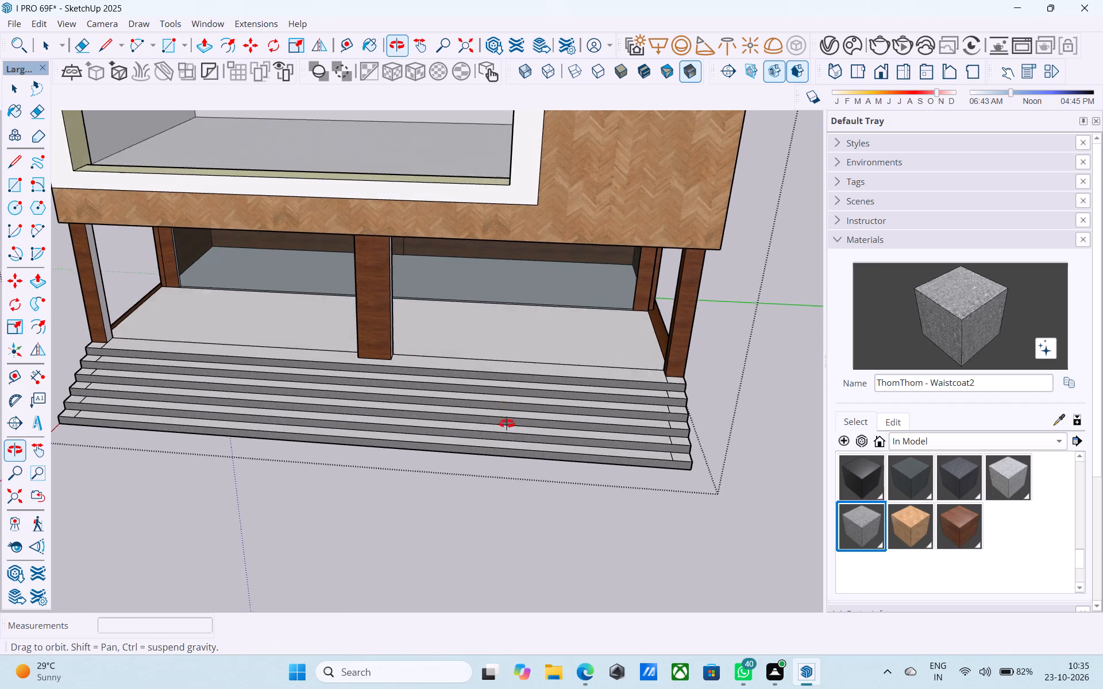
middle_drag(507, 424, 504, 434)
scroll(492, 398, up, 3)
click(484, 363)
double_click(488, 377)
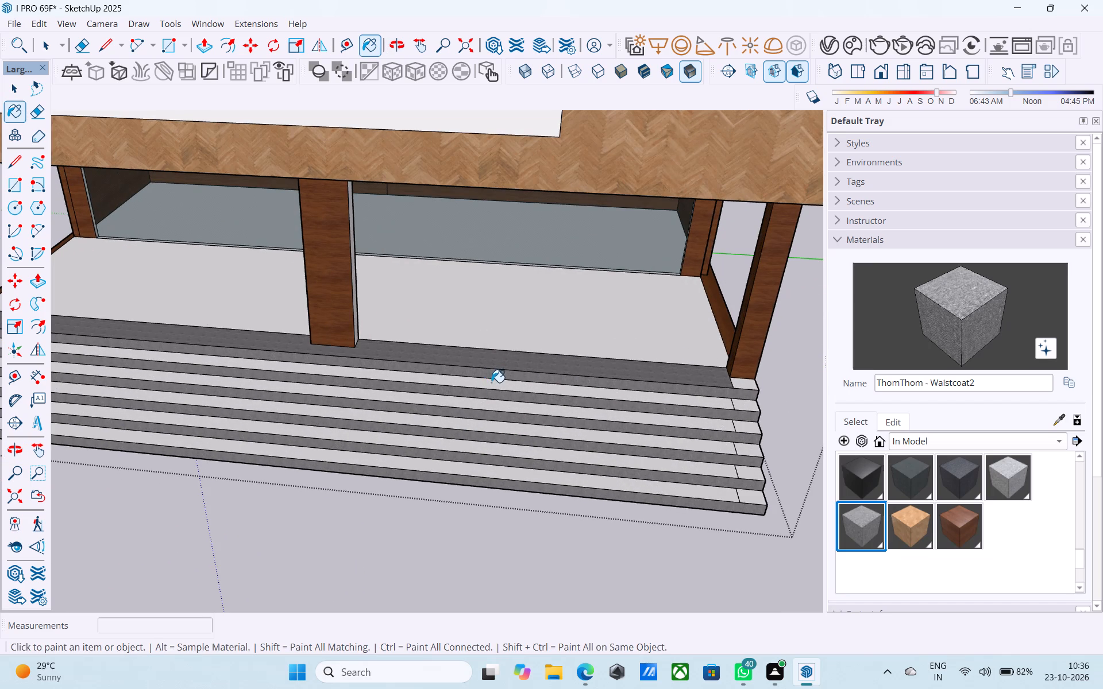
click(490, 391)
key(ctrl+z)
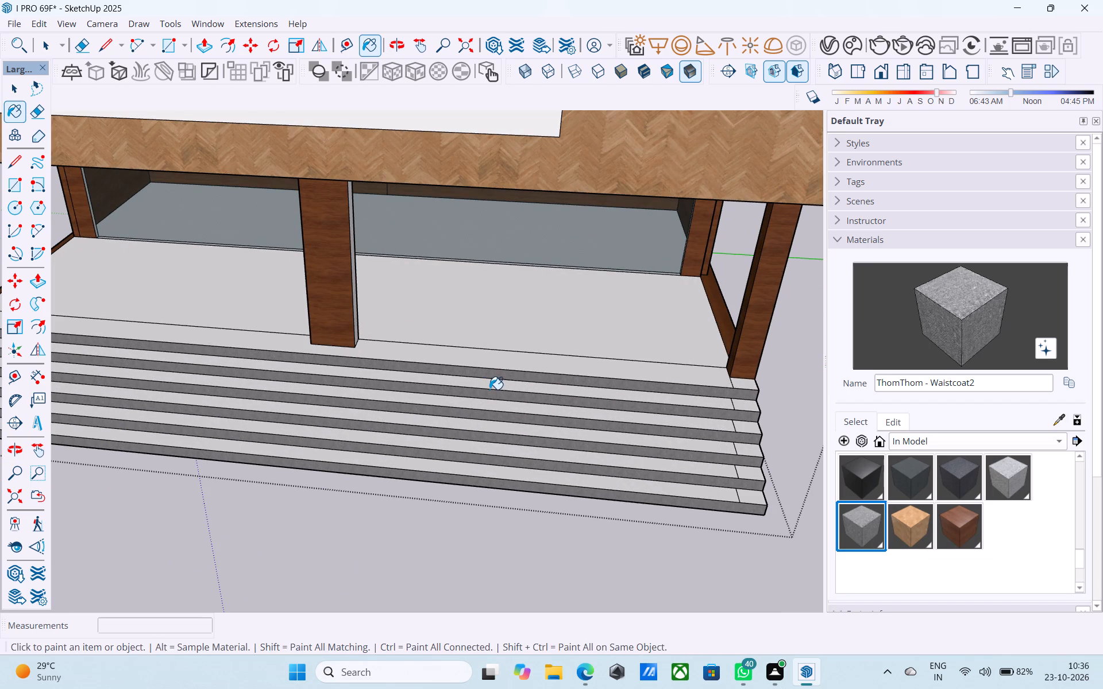
Paint the six long treads of the entrance steps with the in-model ThomThom - Waistcoat1 material.
click(1021, 474)
middle_drag(711, 412, 529, 427)
scroll(511, 427, up, 4)
click(509, 426)
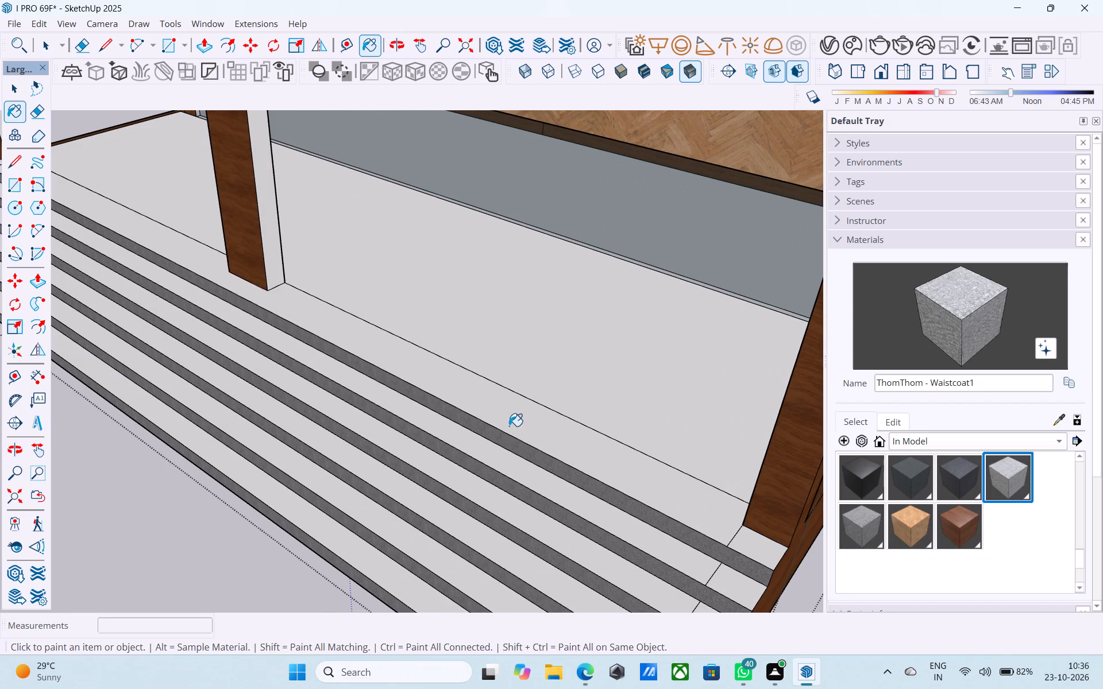
click(500, 447)
click(472, 489)
click(457, 516)
drag(439, 538, 434, 547)
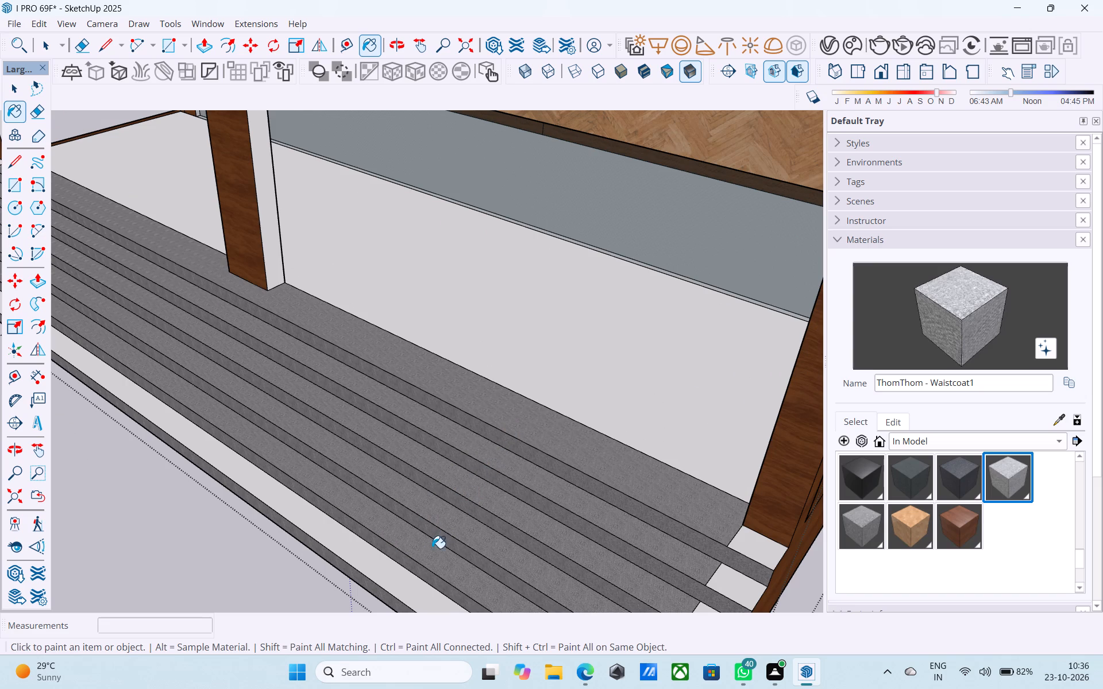
click(395, 571)
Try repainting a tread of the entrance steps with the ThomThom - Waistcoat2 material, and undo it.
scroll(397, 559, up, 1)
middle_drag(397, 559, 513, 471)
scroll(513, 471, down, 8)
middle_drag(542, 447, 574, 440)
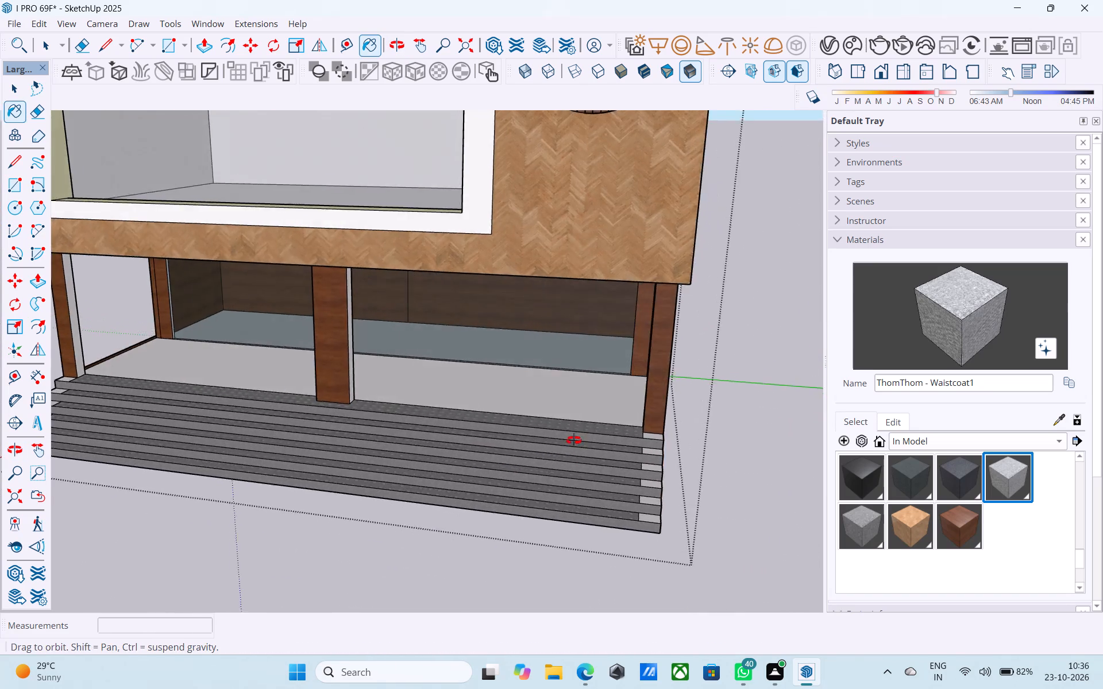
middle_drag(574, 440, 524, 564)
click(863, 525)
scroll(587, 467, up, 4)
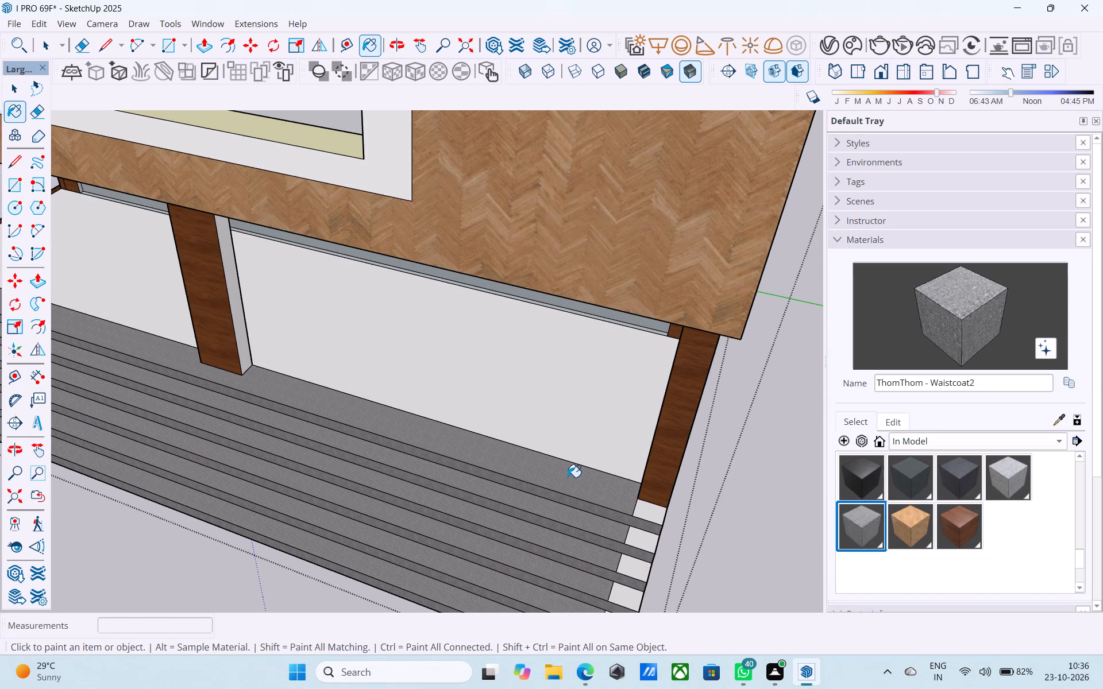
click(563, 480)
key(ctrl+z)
Lighten the colour of the ThomThom - Waistcoat1 material used on the step treads.
scroll(545, 490, down, 2)
middle_drag(544, 490, 723, 494)
click(1012, 483)
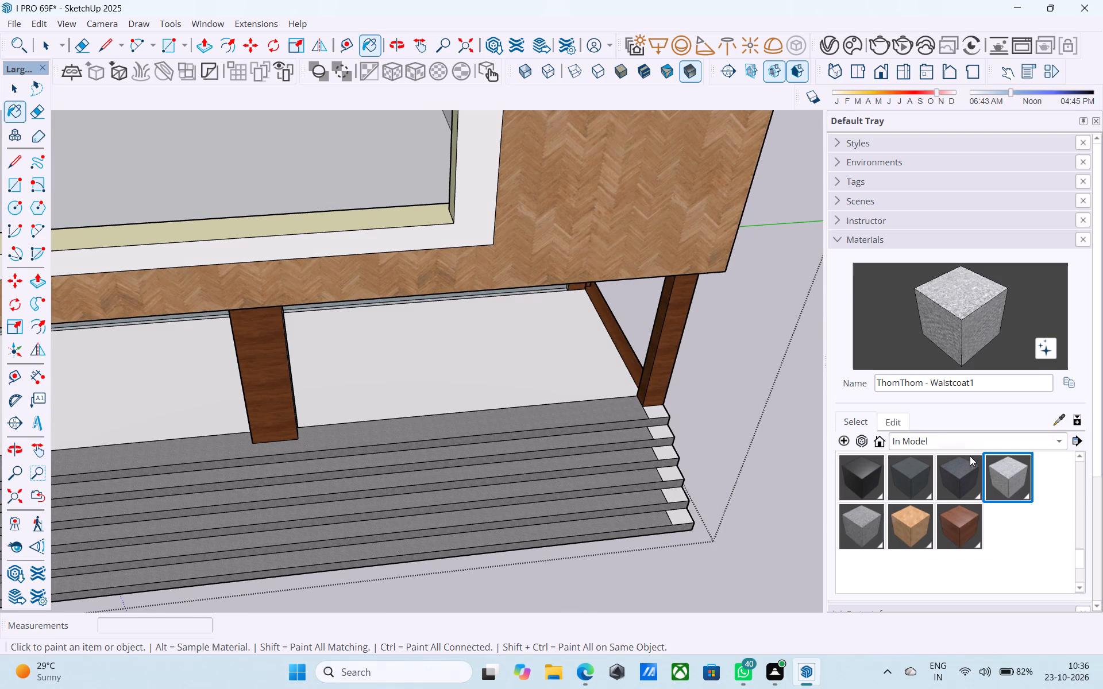
click(901, 422)
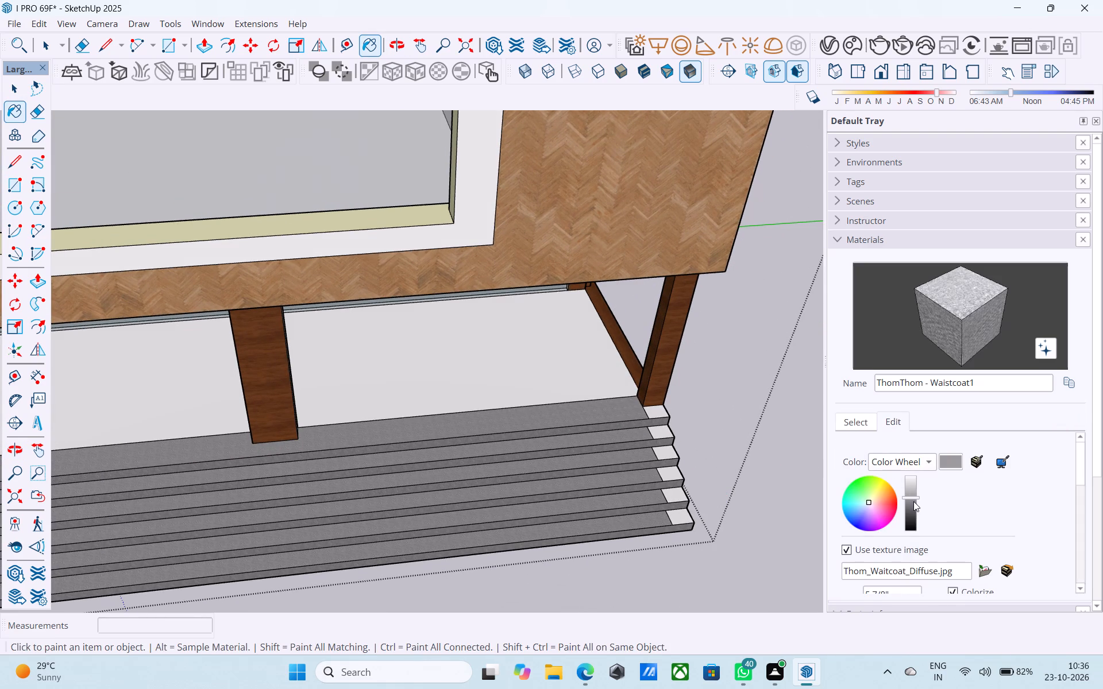
drag(912, 497, 908, 487)
middle_drag(584, 439, 573, 360)
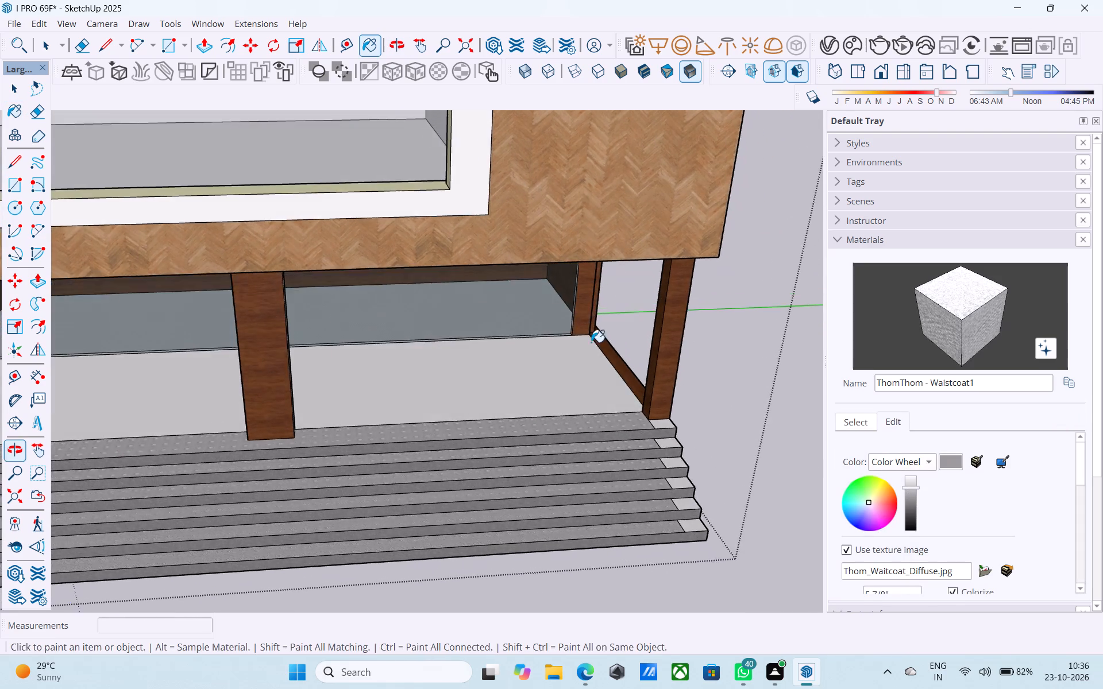
Examine the tower from the front, the sides and below, checking the entrance steps against the brick bands and column.
scroll(601, 334, down, 4)
scroll(605, 336, up, 1)
scroll(605, 336, down, 4)
middle_drag(568, 380, 533, 296)
key(space)
middle_drag(529, 291, 558, 388)
scroll(529, 291, down, 1)
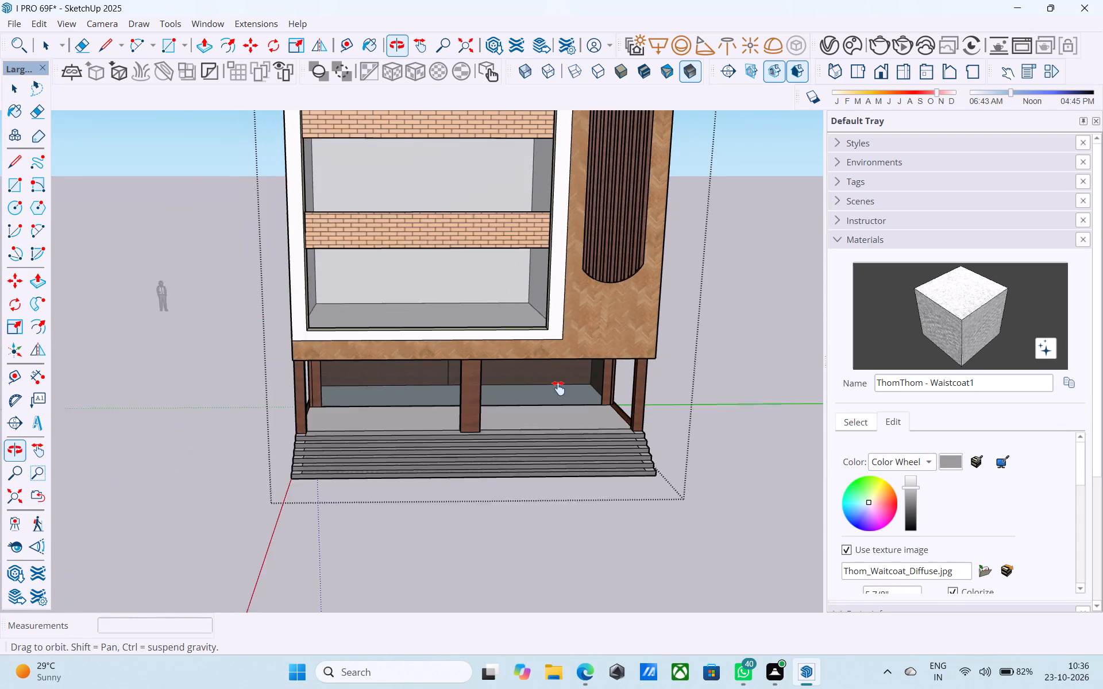
middle_drag(558, 388, 558, 390)
scroll(555, 392, down, 3)
middle_drag(554, 390, 567, 469)
shift+middle_drag(563, 439, 604, 502)
scroll(604, 502, down, 1)
middle_drag(604, 502, 658, 540)
middle_drag(625, 454, 607, 447)
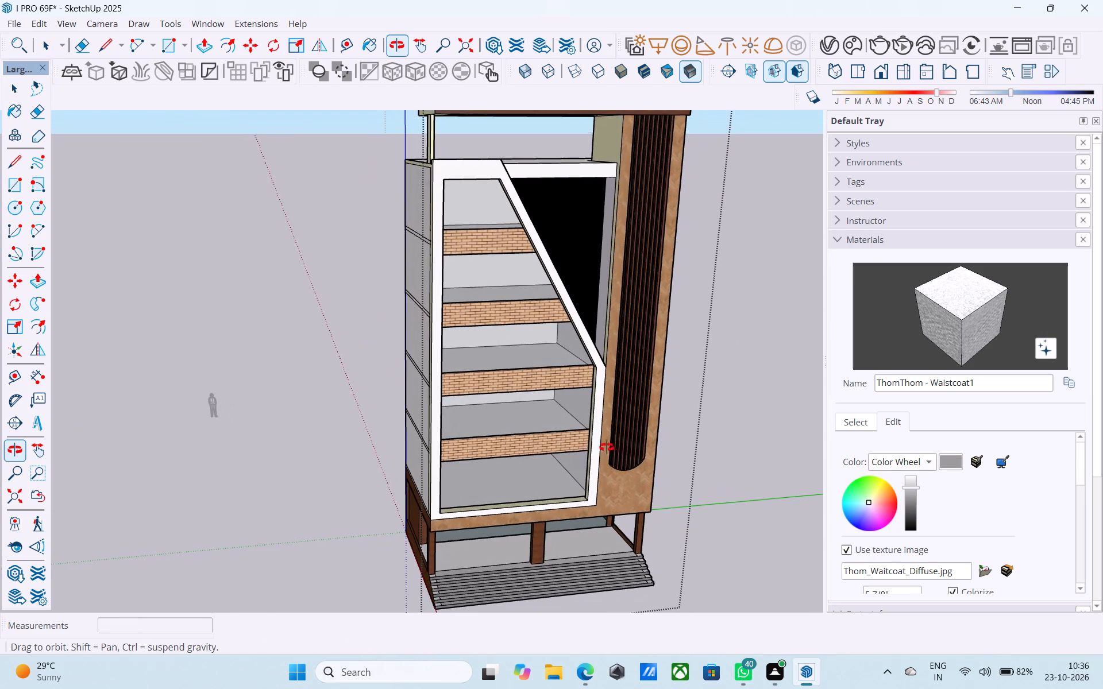
middle_drag(607, 447, 521, 411)
shift+middle_drag(521, 411, 436, 421)
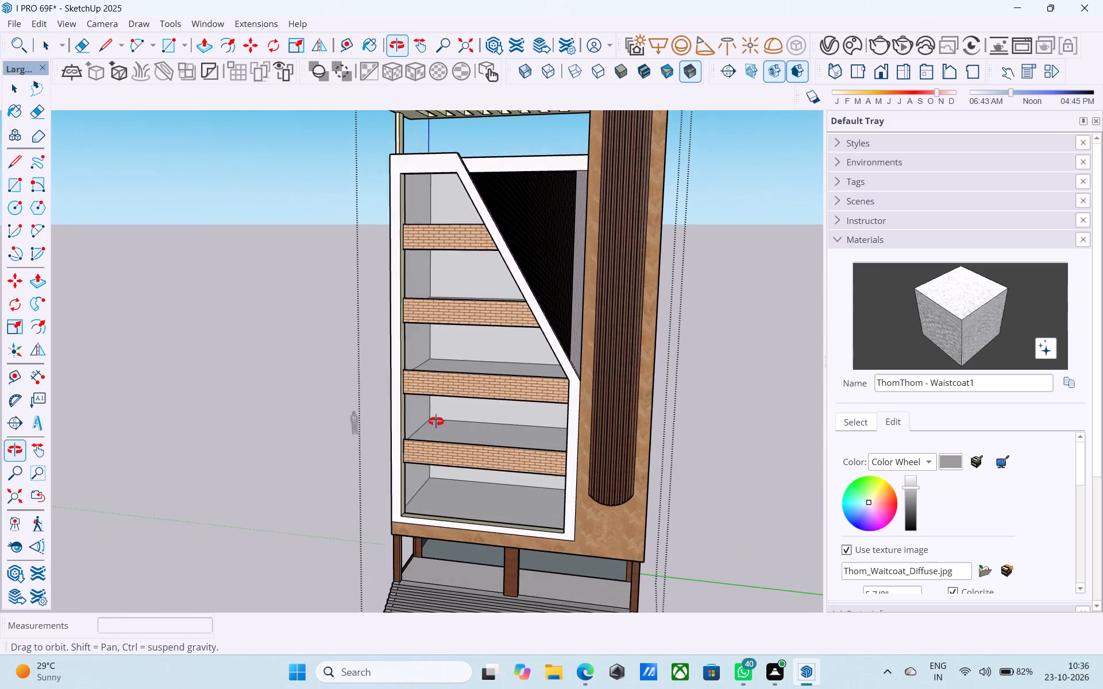
shift+middle_drag(436, 421, 426, 425)
scroll(418, 424, down, 2)
middle_drag(417, 424, 352, 410)
middle_drag(485, 407, 511, 409)
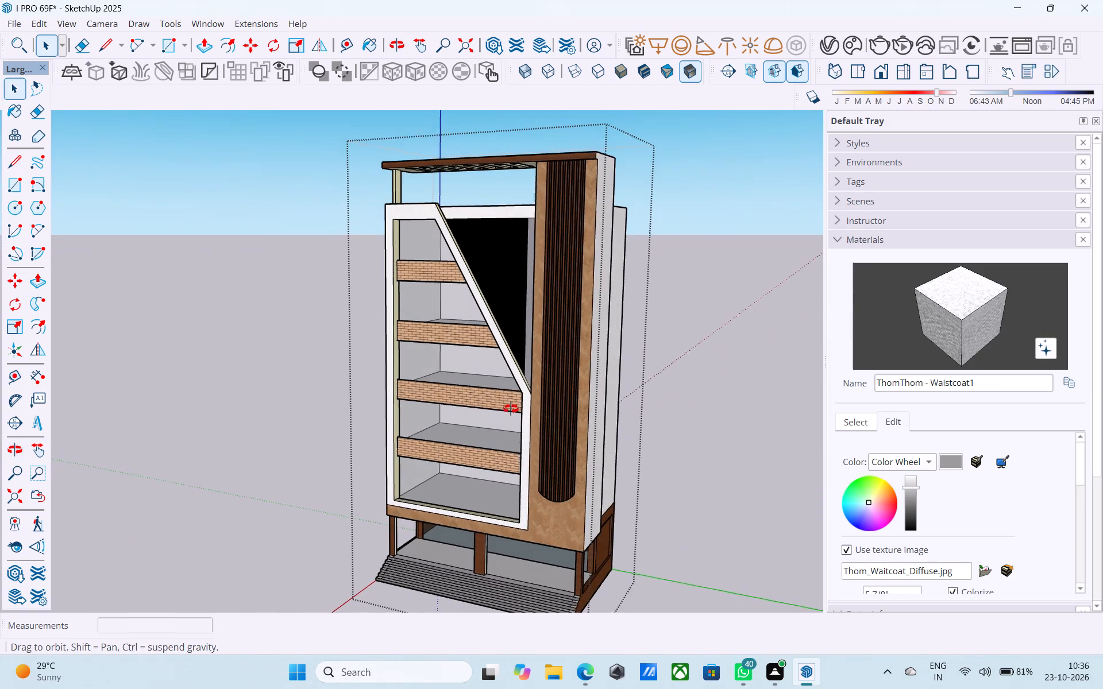
middle_drag(511, 409, 511, 409)
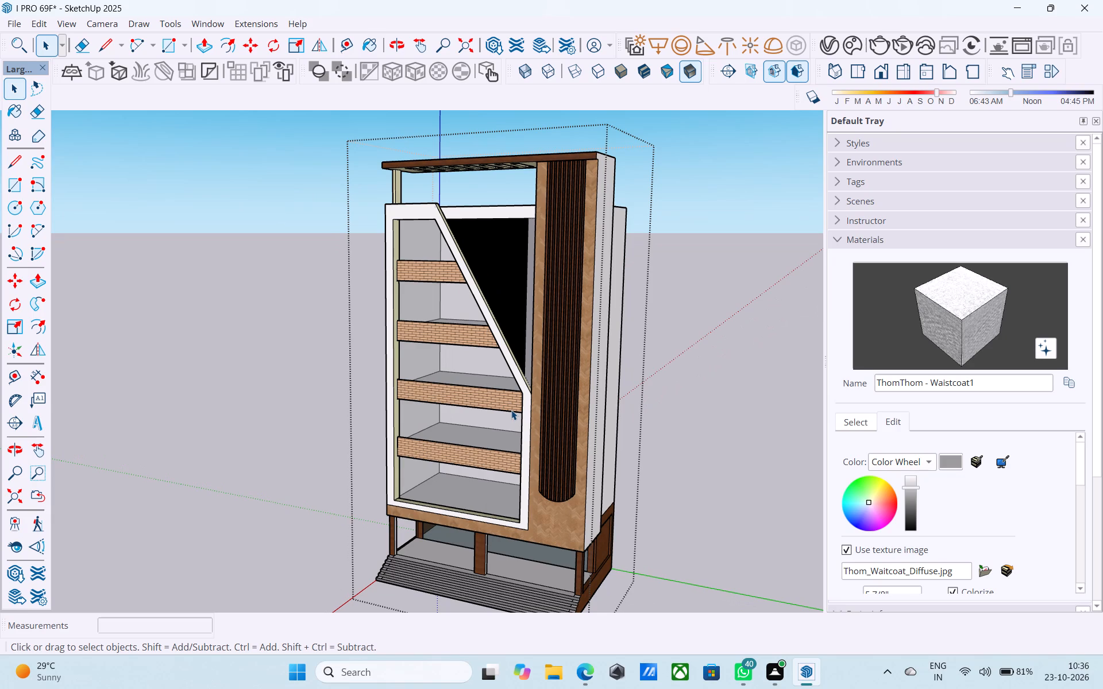
middle_drag(511, 409, 533, 423)
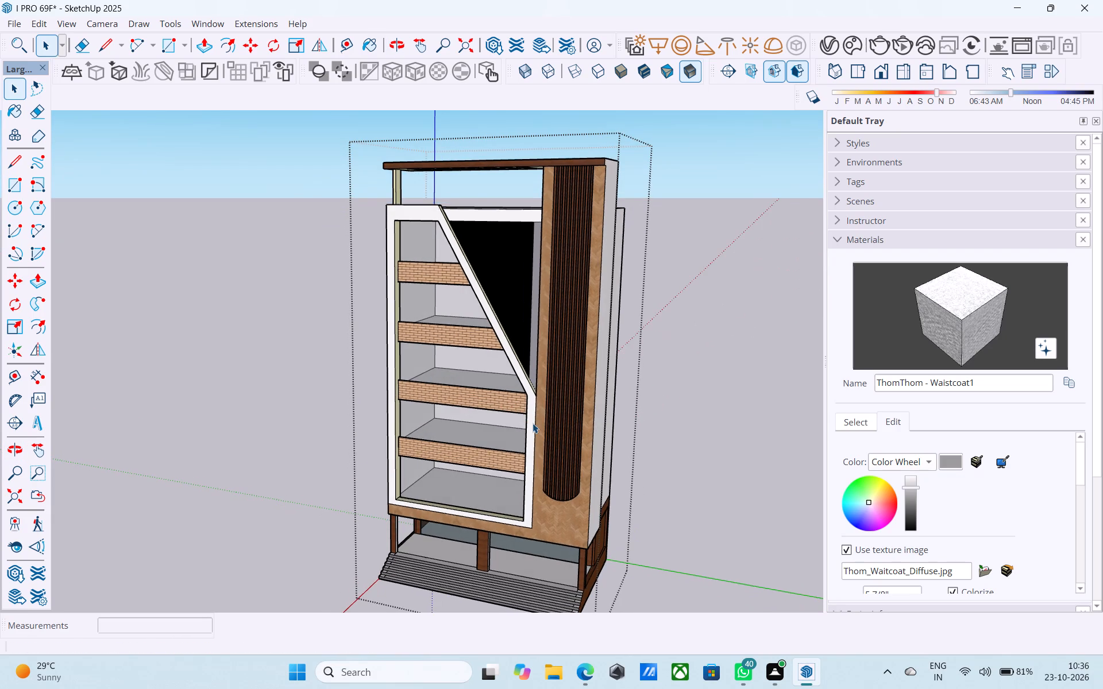
middle_drag(526, 422, 570, 402)
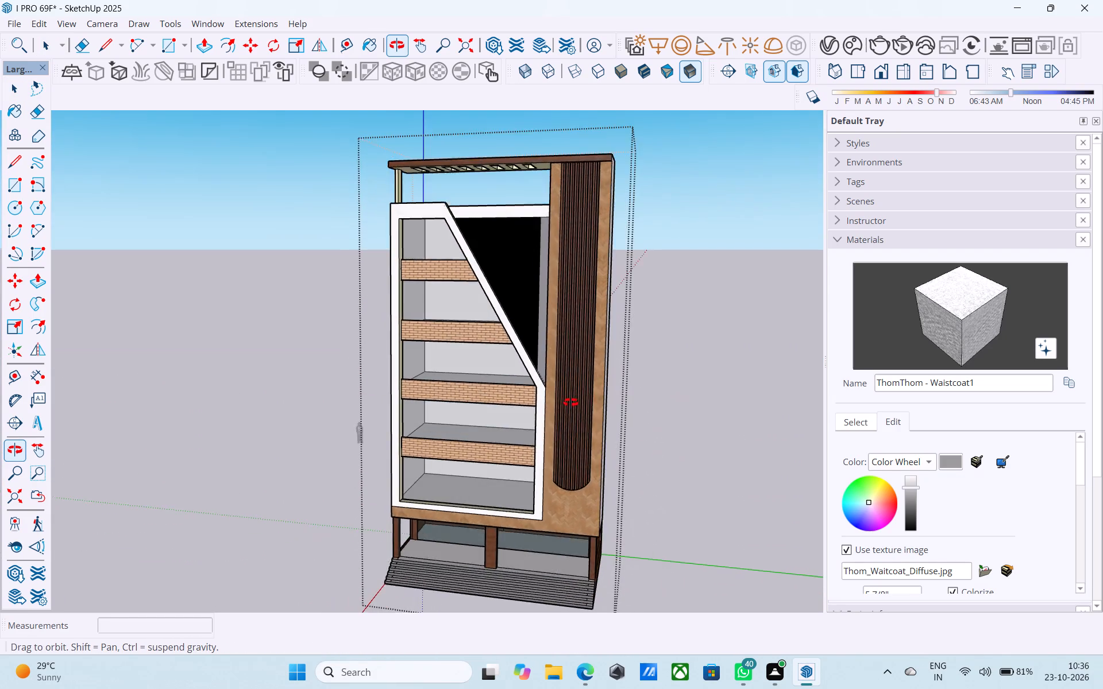
middle_drag(570, 402, 387, 416)
scroll(387, 416, down, 3)
middle_drag(387, 416, 415, 437)
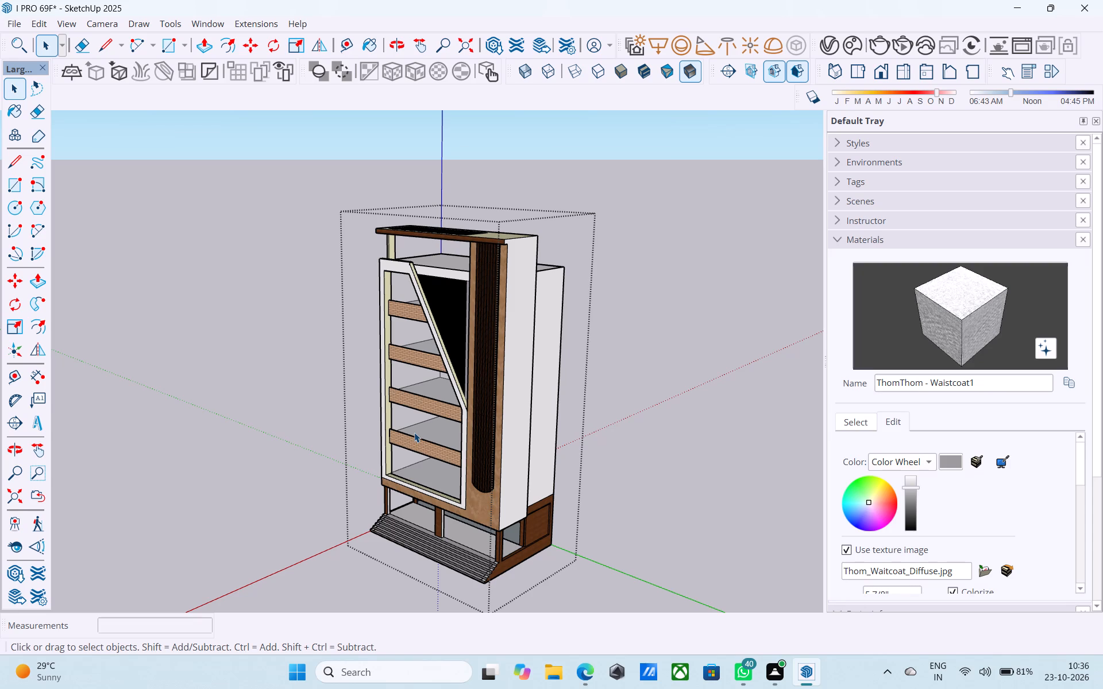
middle_drag(404, 443, 454, 394)
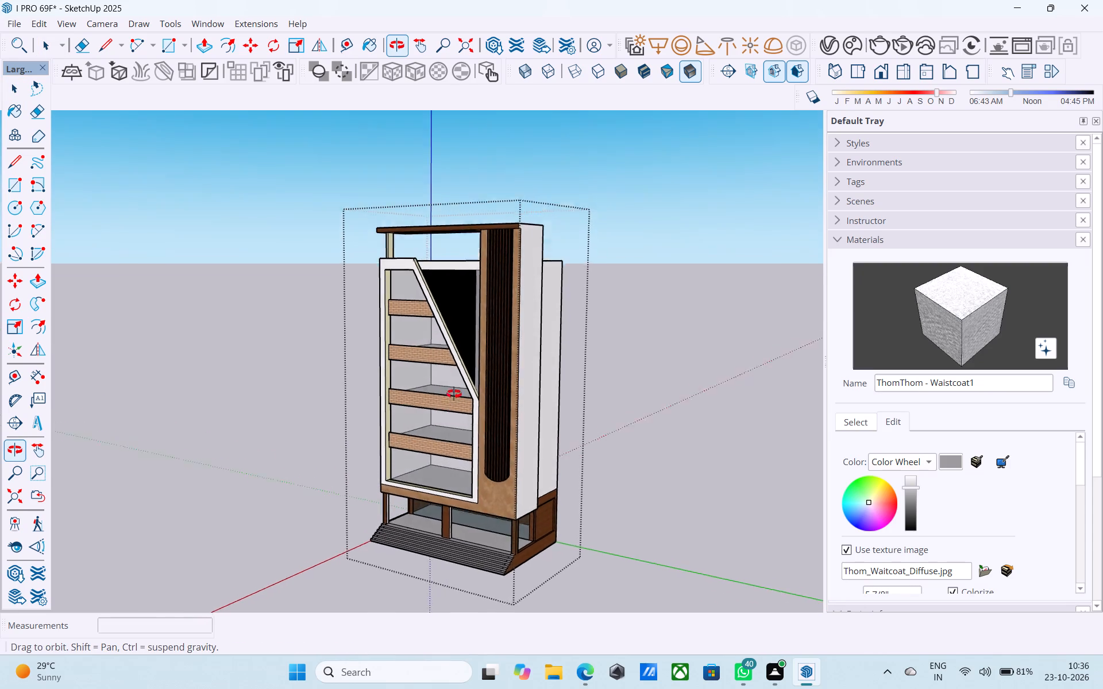
middle_drag(454, 394, 450, 308)
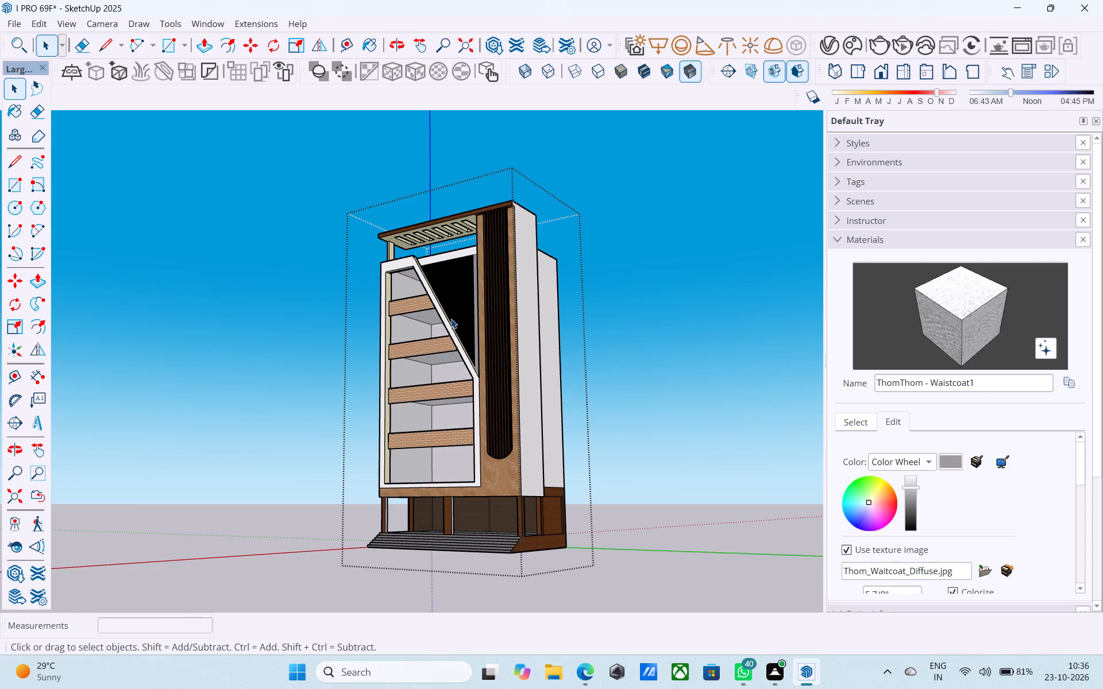
middle_drag(451, 319, 457, 234)
middle_drag(457, 323, 459, 322)
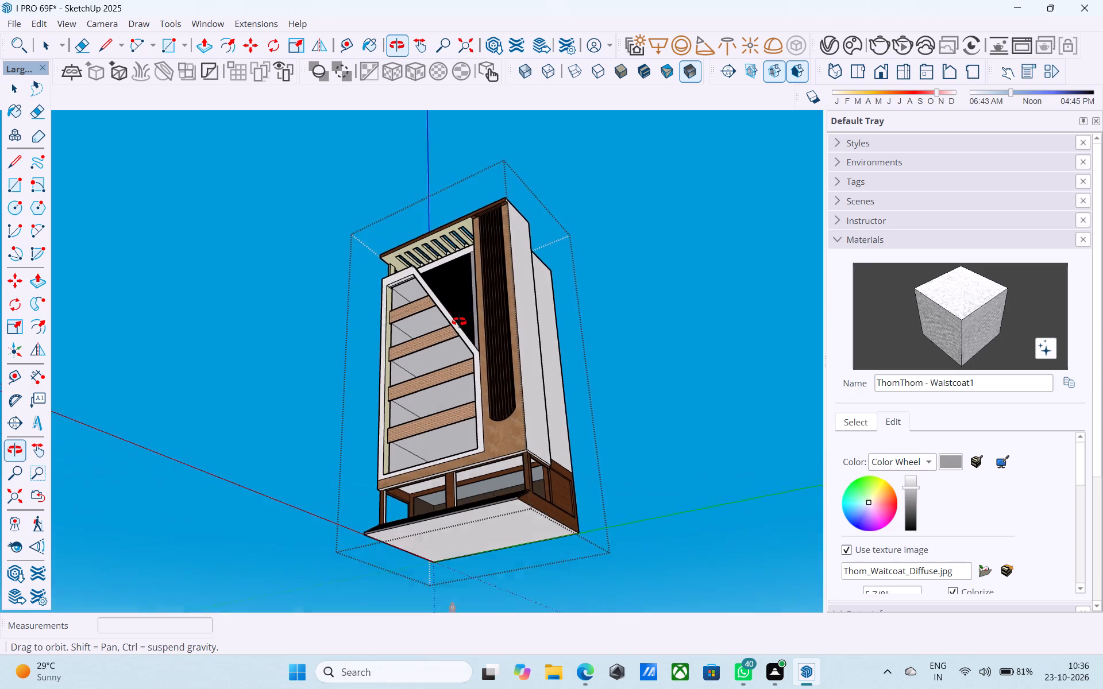
middle_drag(459, 322, 465, 330)
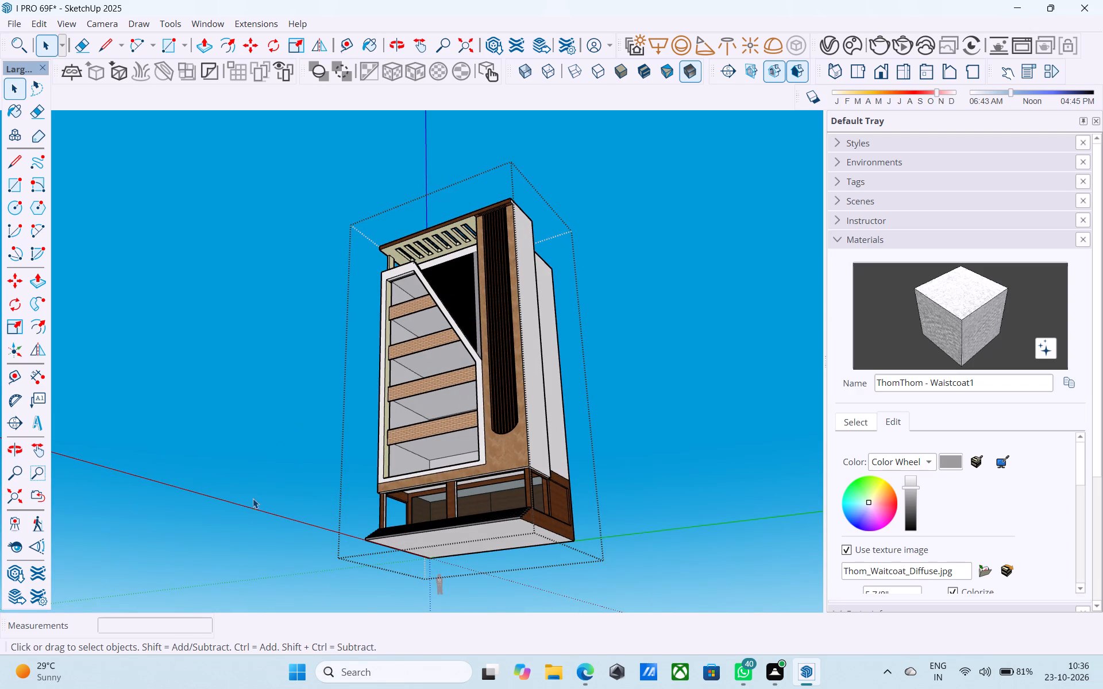
scroll(416, 382, down, 1)
middle_drag(421, 403, 495, 570)
scroll(496, 562, down, 2)
middle_drag(496, 562, 559, 528)
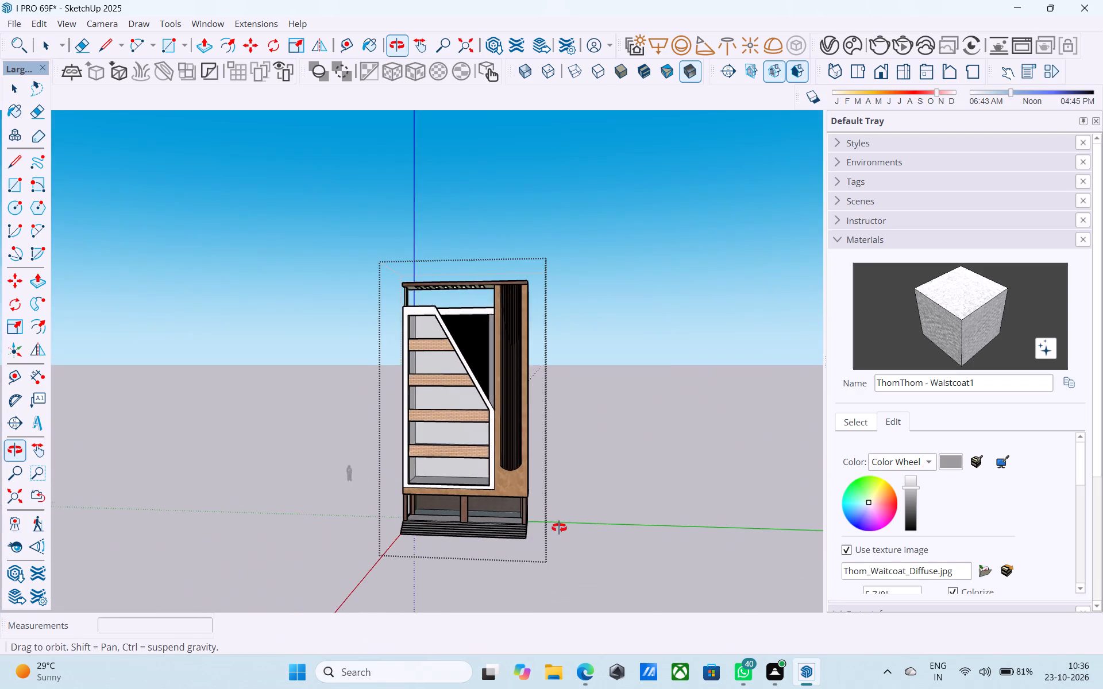
middle_drag(559, 528, 560, 528)
Leave the tower group, frame the tower from the front, and save the model.
click(573, 504)
scroll(400, 318, up, 1)
middle_drag(400, 316, 485, 237)
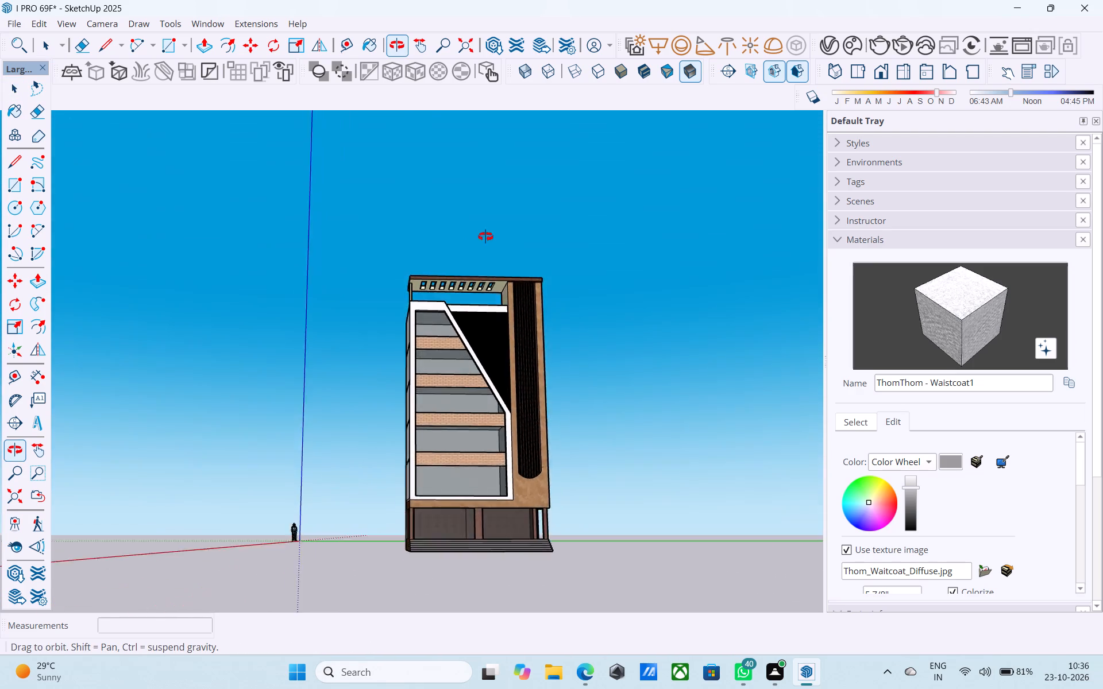
middle_drag(485, 237, 457, 245)
scroll(481, 233, up, 3)
middle_drag(473, 312, 402, 281)
scroll(411, 287, down, 1)
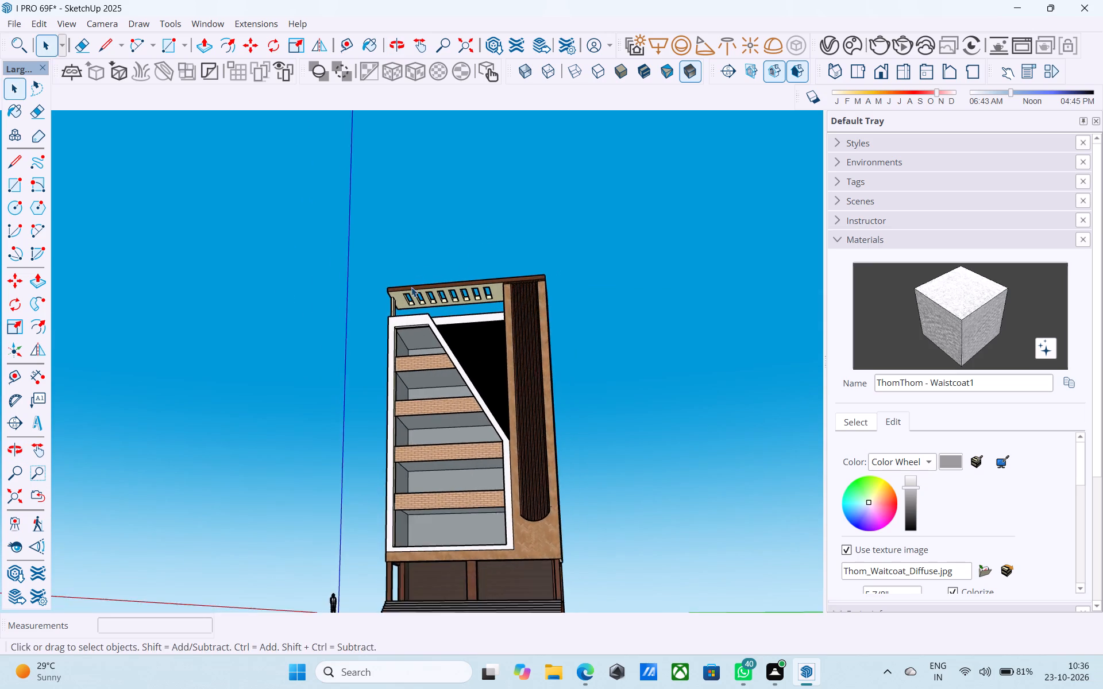
scroll(411, 287, down, 1)
middle_drag(411, 287, 435, 415)
scroll(435, 415, up, 4)
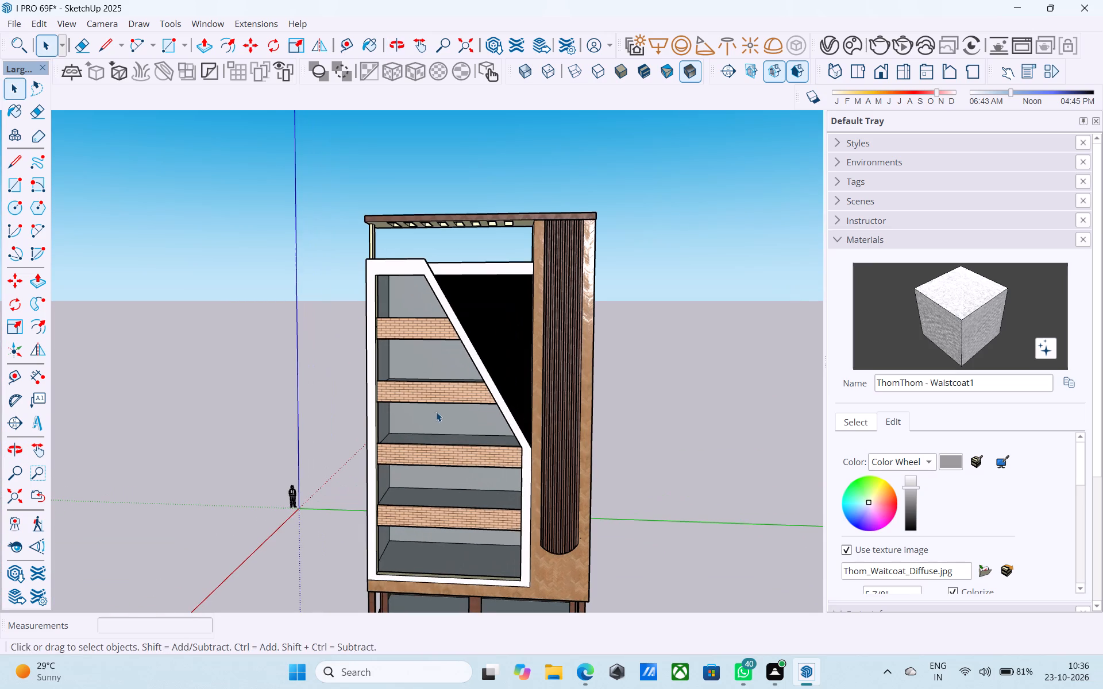
middle_drag(448, 385, 433, 365)
scroll(433, 365, down, 3)
middle_drag(433, 365, 442, 393)
key(ctrl+s)
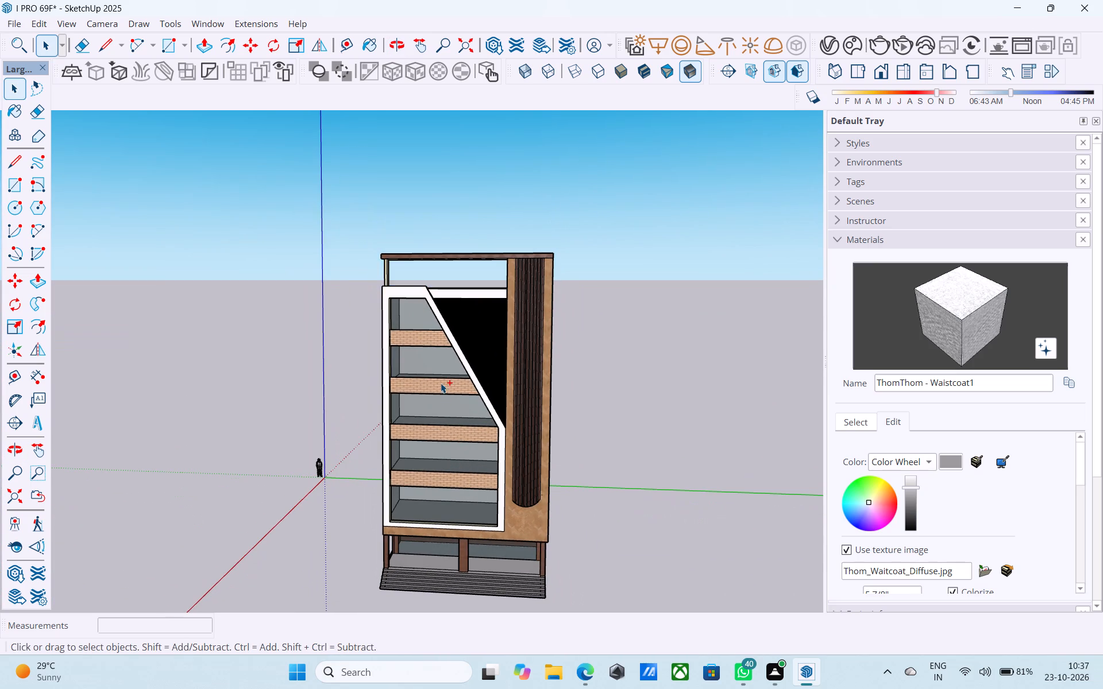
Render the tower with V-Ray from a low front viewpoint and close the finished render.
key(space)
scroll(442, 384, up, 5)
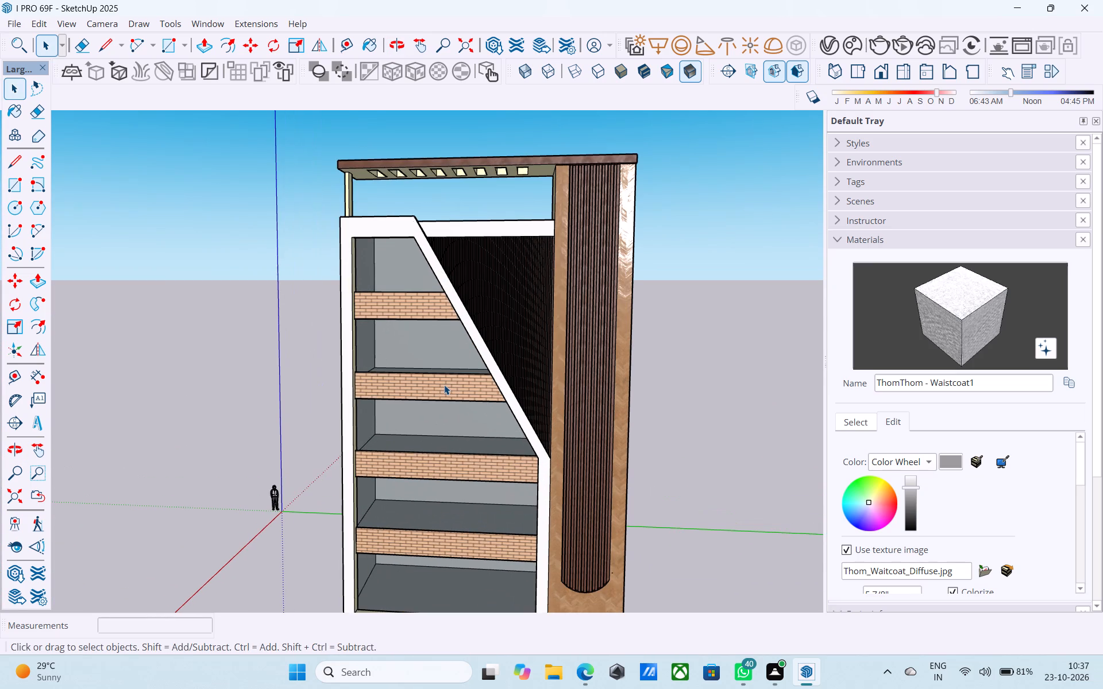
middle_drag(444, 385, 499, 374)
scroll(503, 372, down, 4)
middle_drag(503, 371, 616, 340)
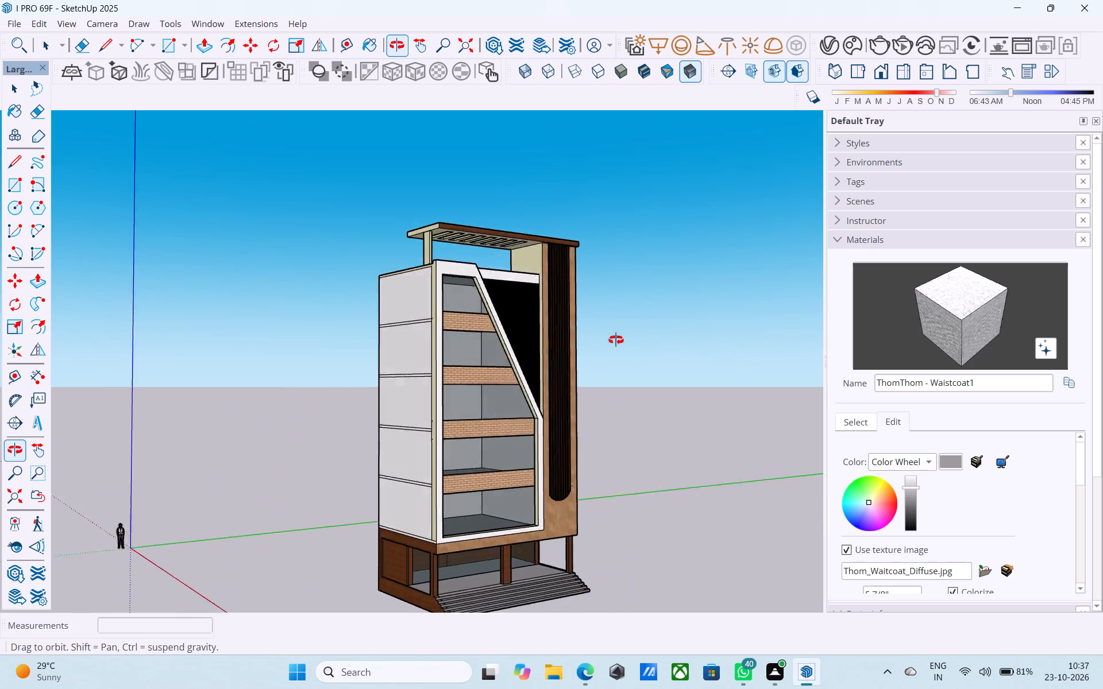
middle_drag(616, 340, 483, 346)
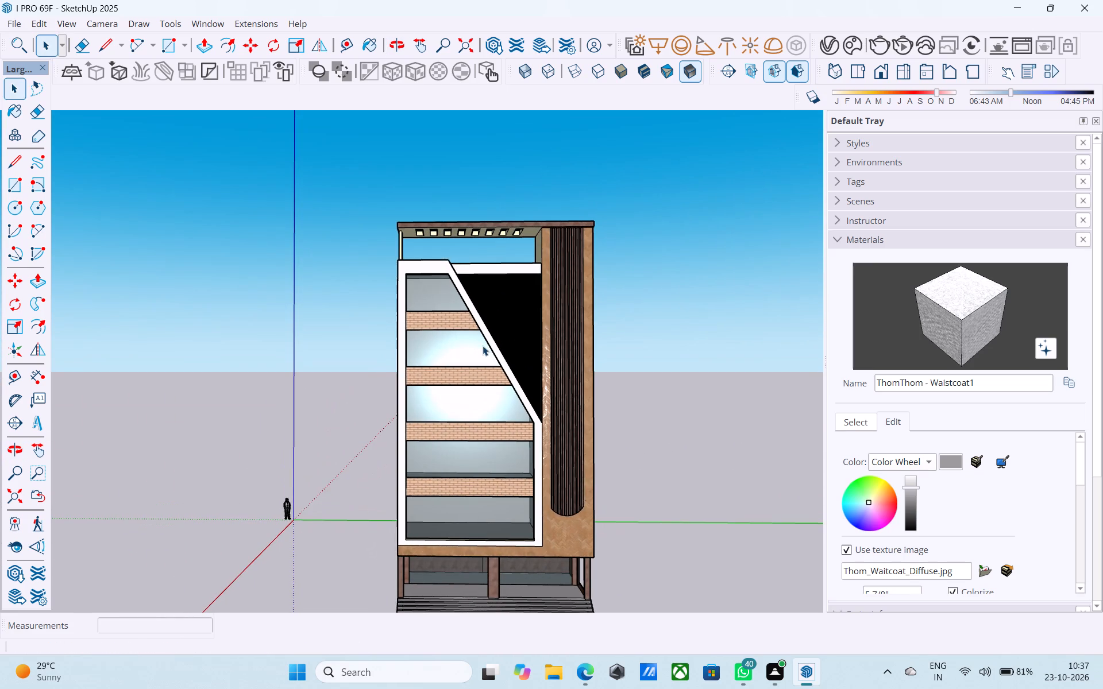
middle_drag(483, 346, 491, 311)
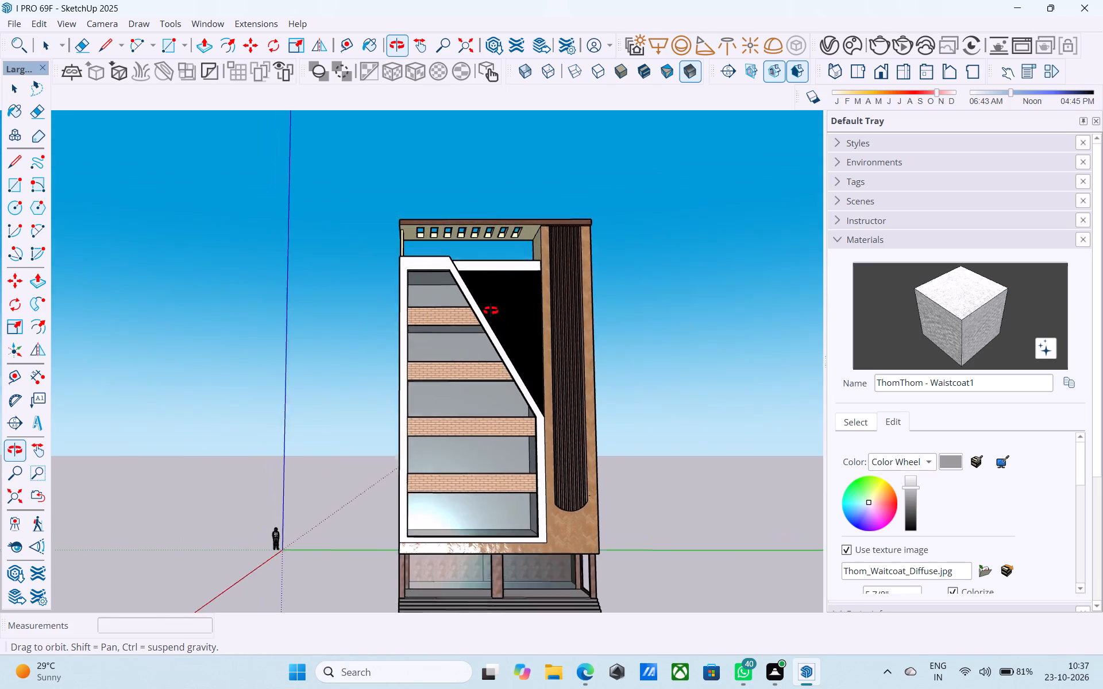
middle_drag(491, 311, 493, 313)
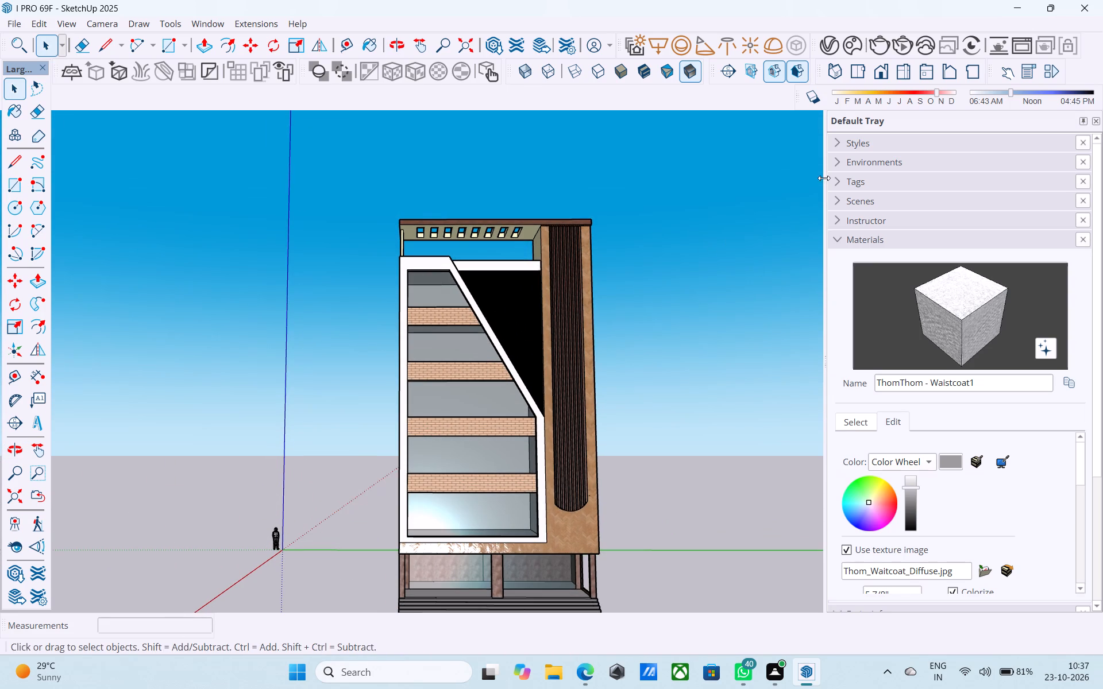
click(883, 32)
click(880, 36)
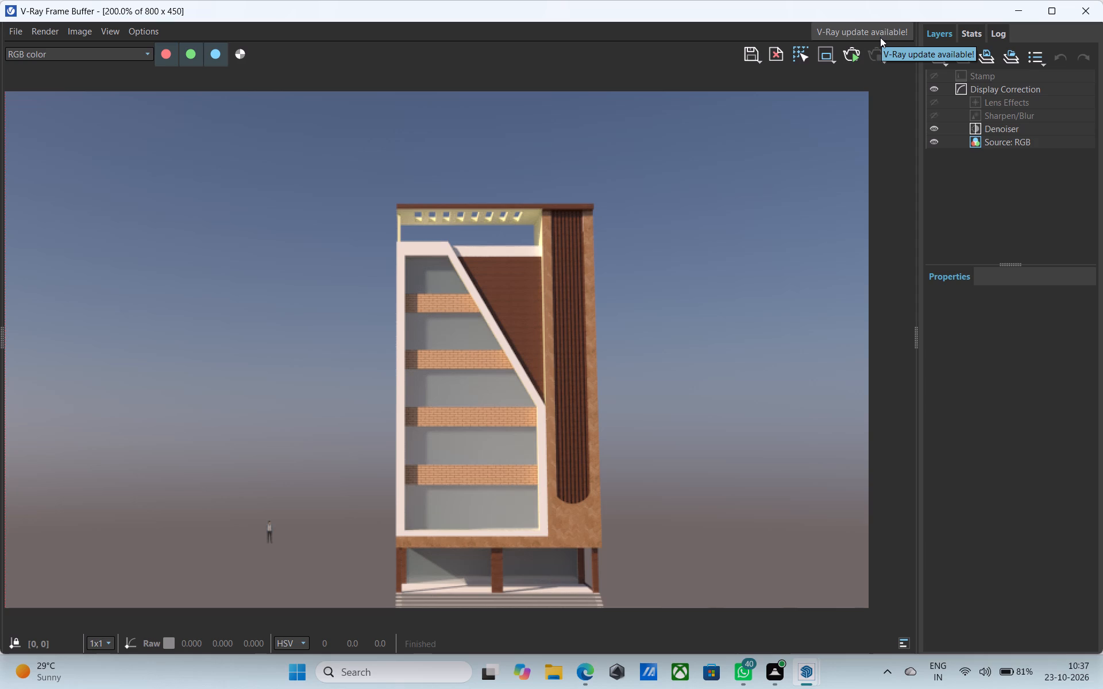
click(1093, 8)
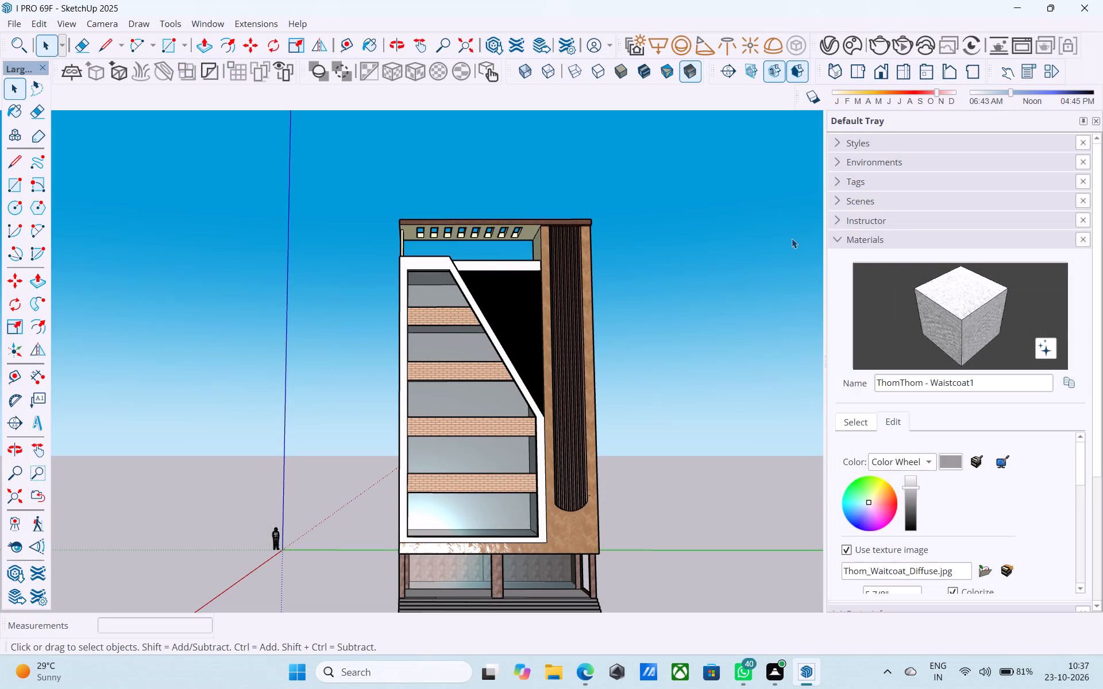
Examine the balcony recesses and their plain interior walls up close from the front of the tower.
middle_drag(562, 335, 527, 367)
scroll(464, 388, up, 20)
scroll(464, 388, up, 11)
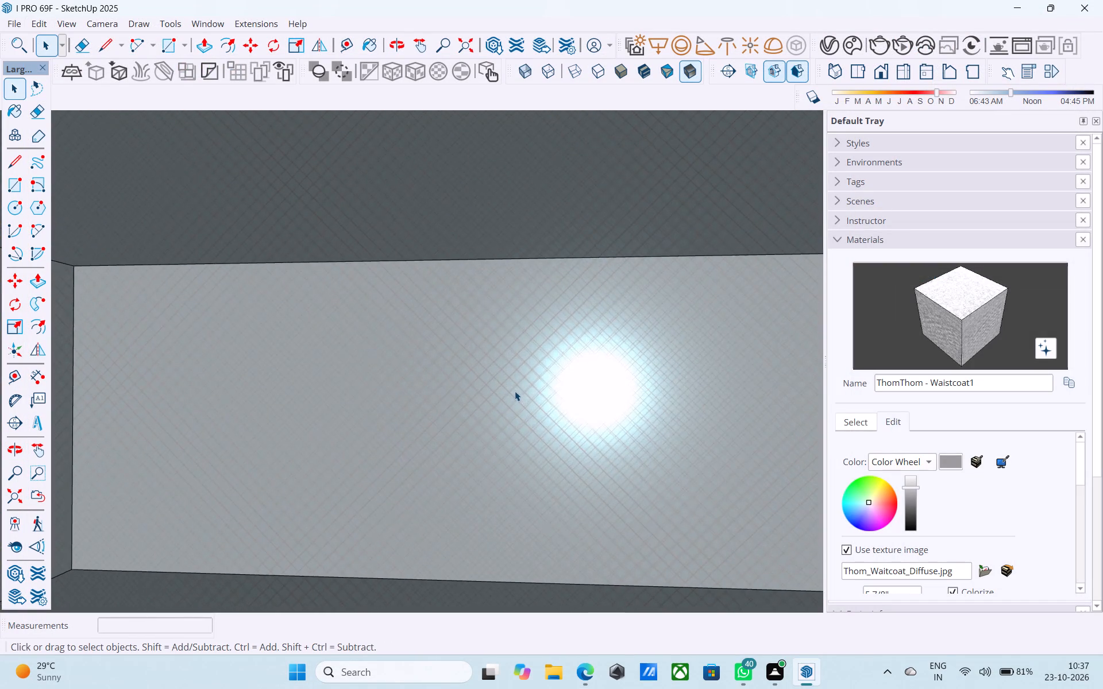
scroll(501, 386, down, 20)
scroll(501, 386, down, 5)
middle_drag(521, 393, 488, 370)
scroll(488, 370, up, 3)
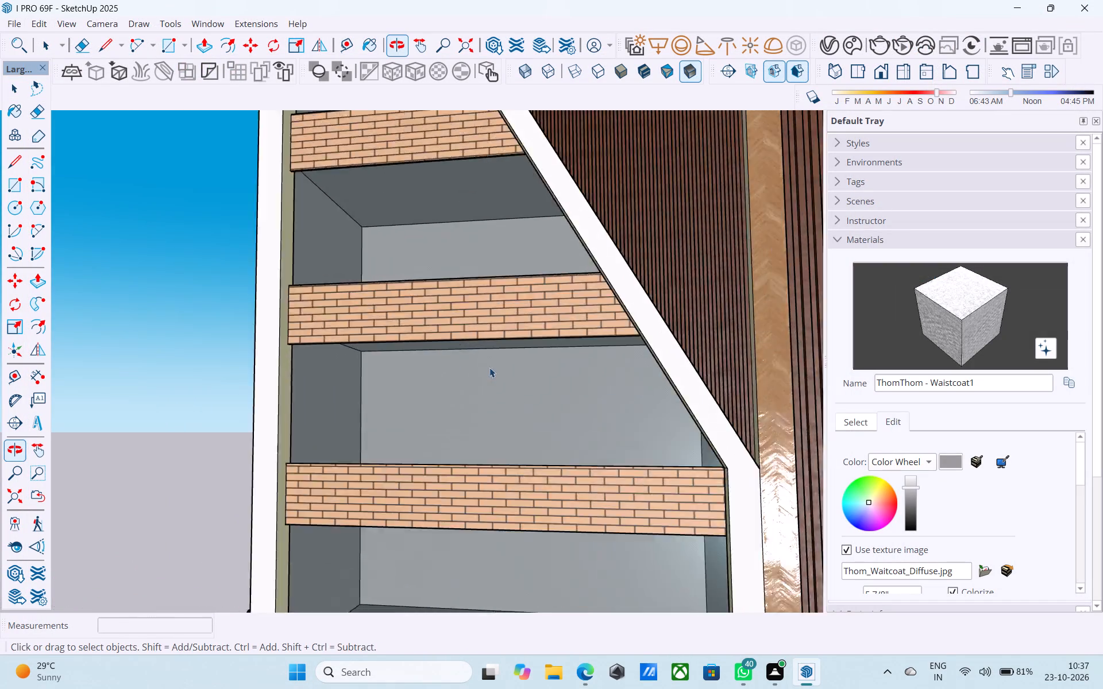
scroll(489, 367, up, 20)
scroll(489, 367, up, 2)
scroll(603, 356, down, 1)
scroll(603, 356, up, 20)
scroll(603, 356, up, 1)
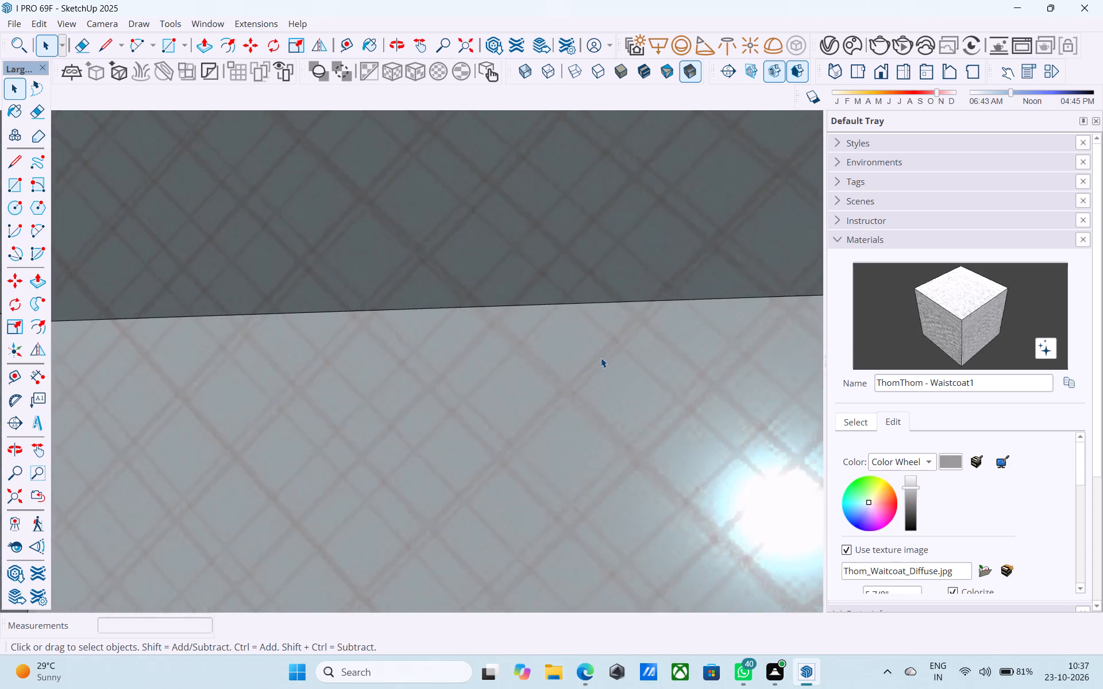
scroll(601, 358, up, 20)
scroll(601, 358, up, 18)
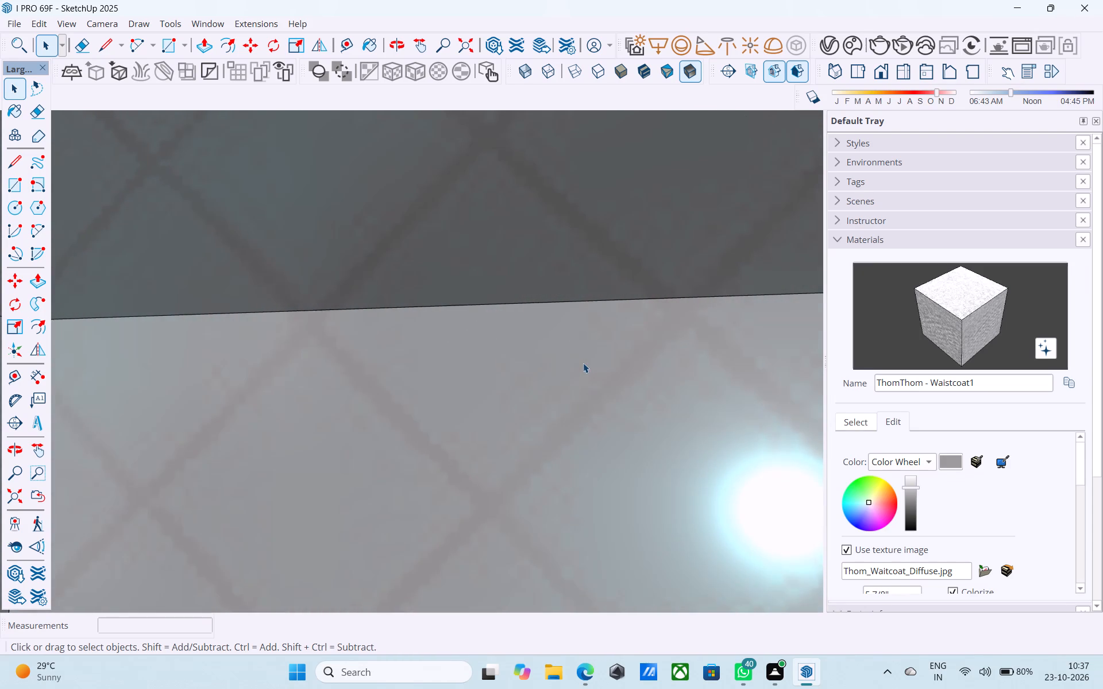
scroll(583, 363, up, 2)
scroll(583, 363, down, 1)
scroll(583, 363, up, 20)
scroll(583, 363, up, 7)
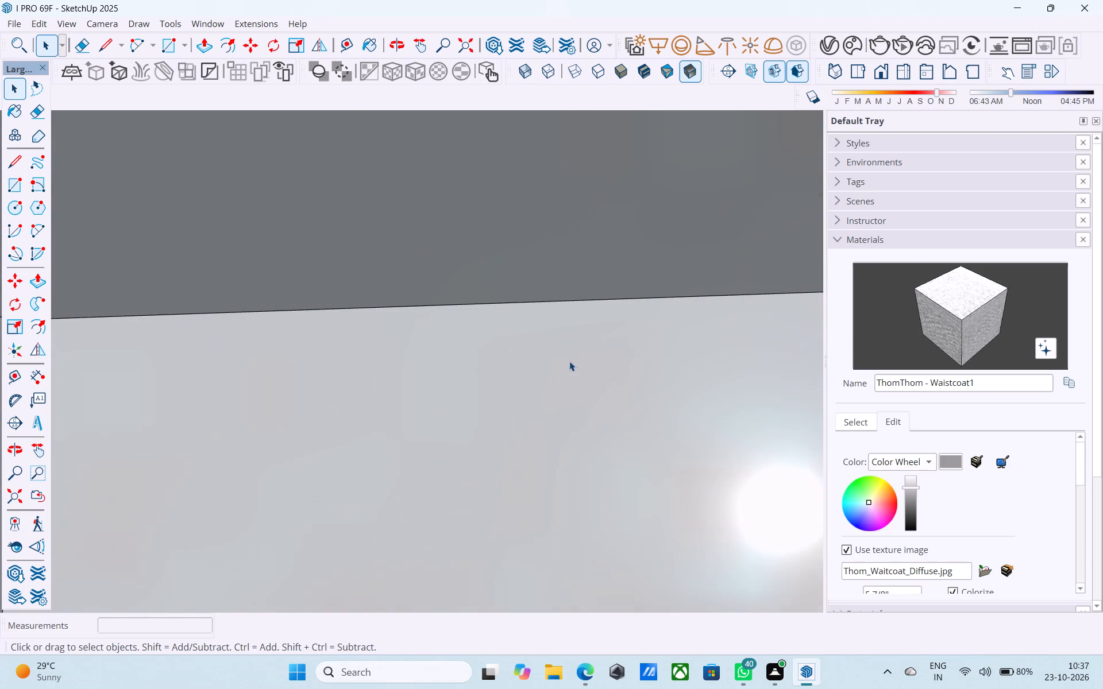
scroll(569, 361, up, 14)
middle_drag(544, 366, 358, 415)
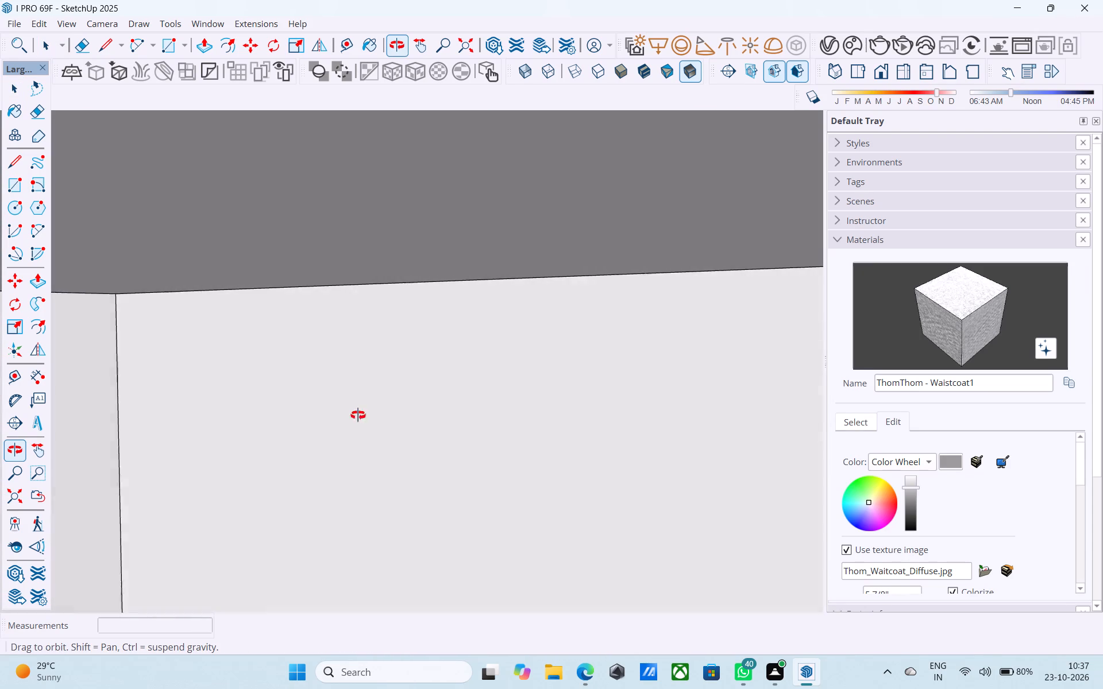
middle_drag(358, 415, 341, 419)
scroll(761, 420, up, 1)
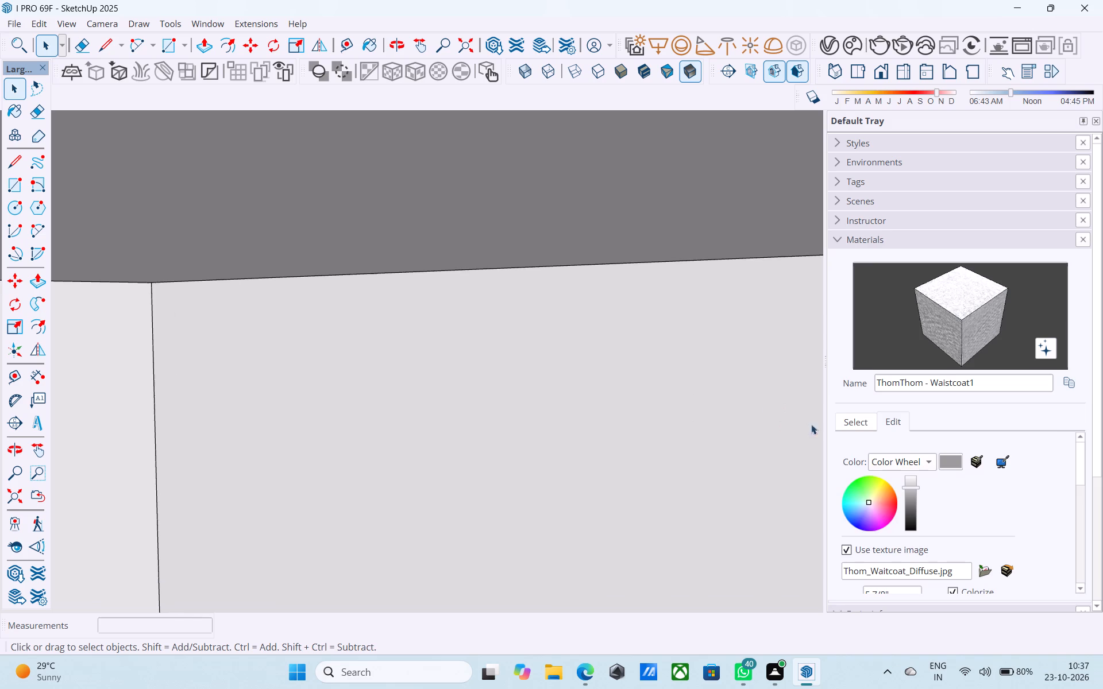
Paint the tower's plain white body, including the balcony interior walls, with C04_Amber_Sunshine from the Solid Colors collection.
click(853, 427)
scroll(900, 480, up, 5)
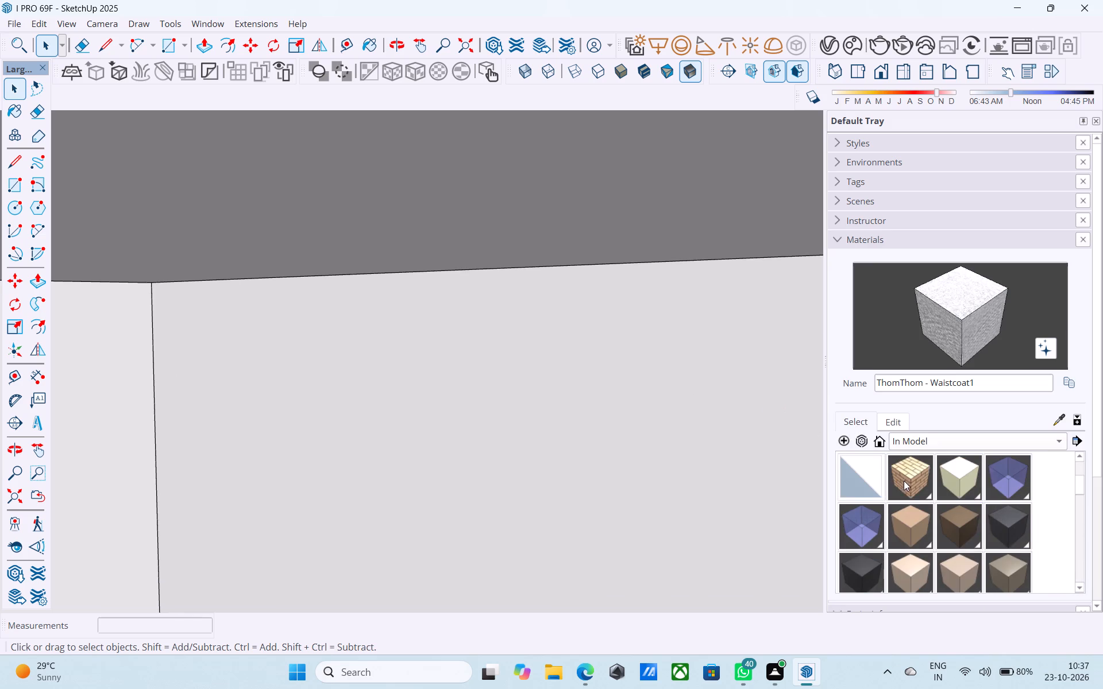
click(955, 480)
scroll(588, 407, down, 1)
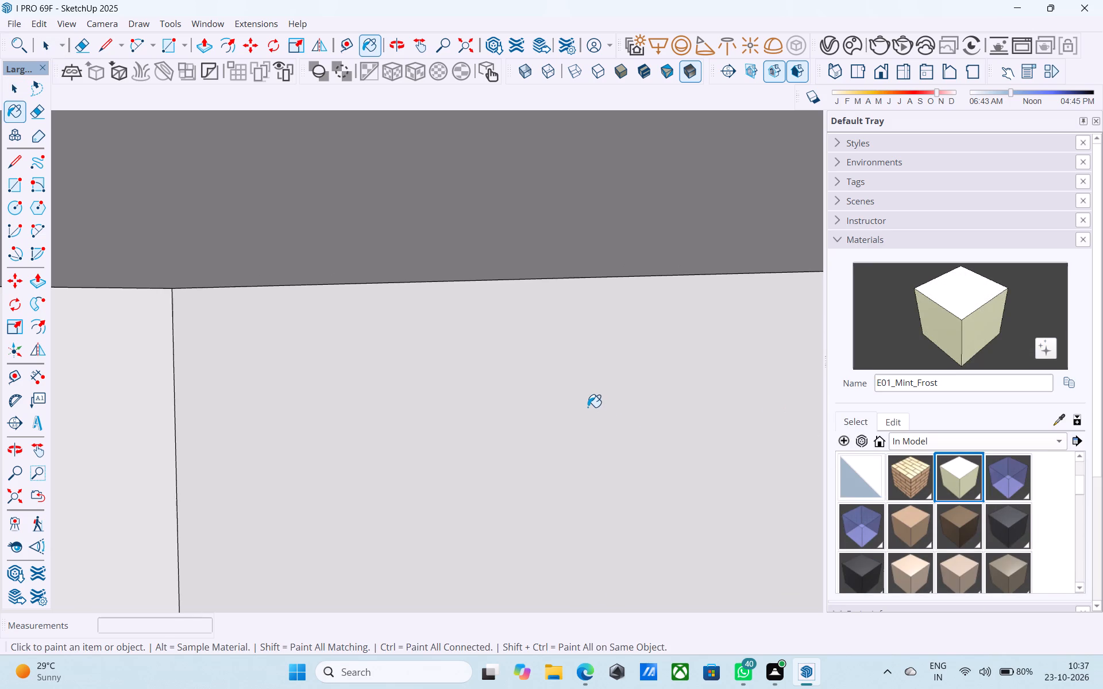
middle_drag(588, 407, 606, 410)
scroll(606, 410, down, 1)
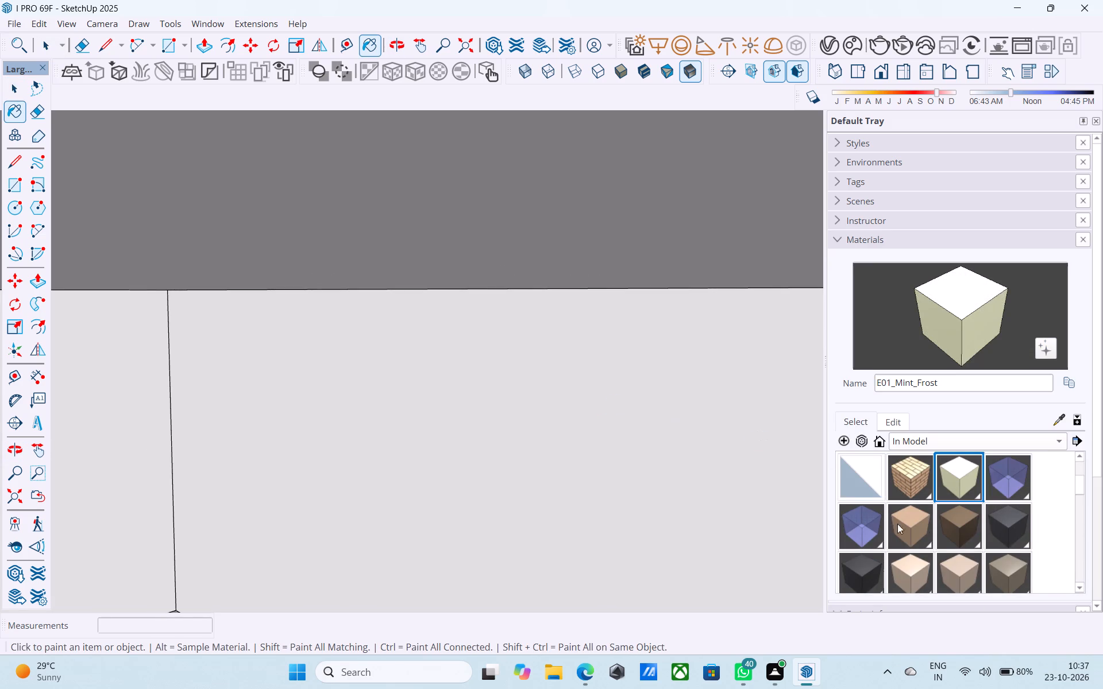
scroll(929, 532, down, 7)
click(934, 389)
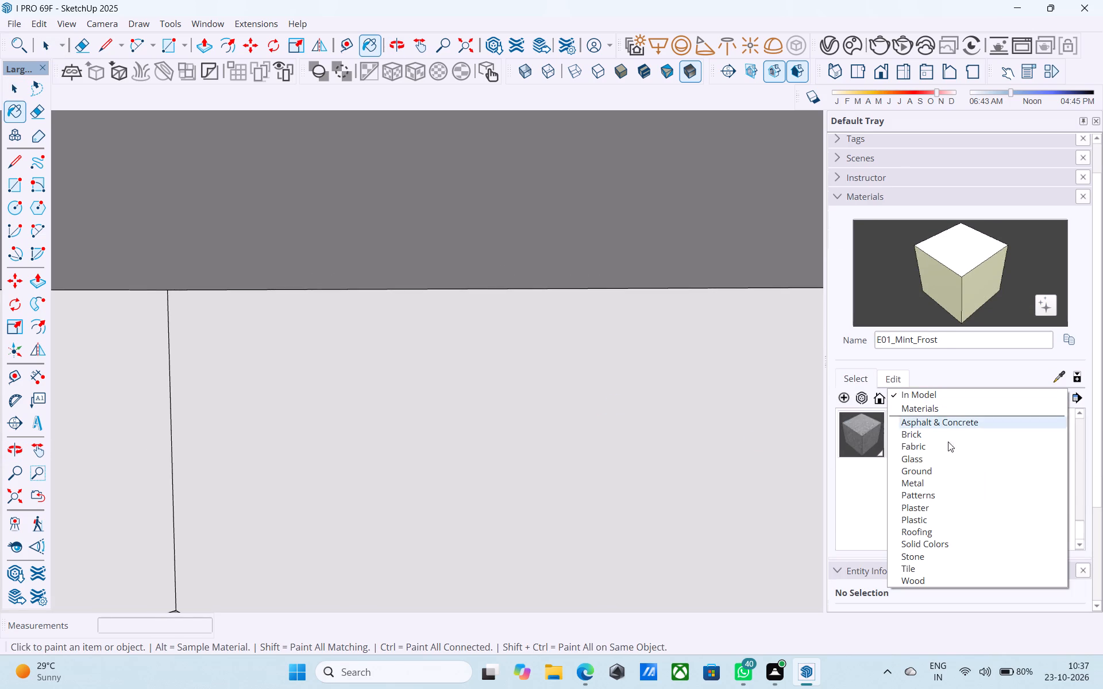
click(942, 547)
scroll(929, 503, down, 5)
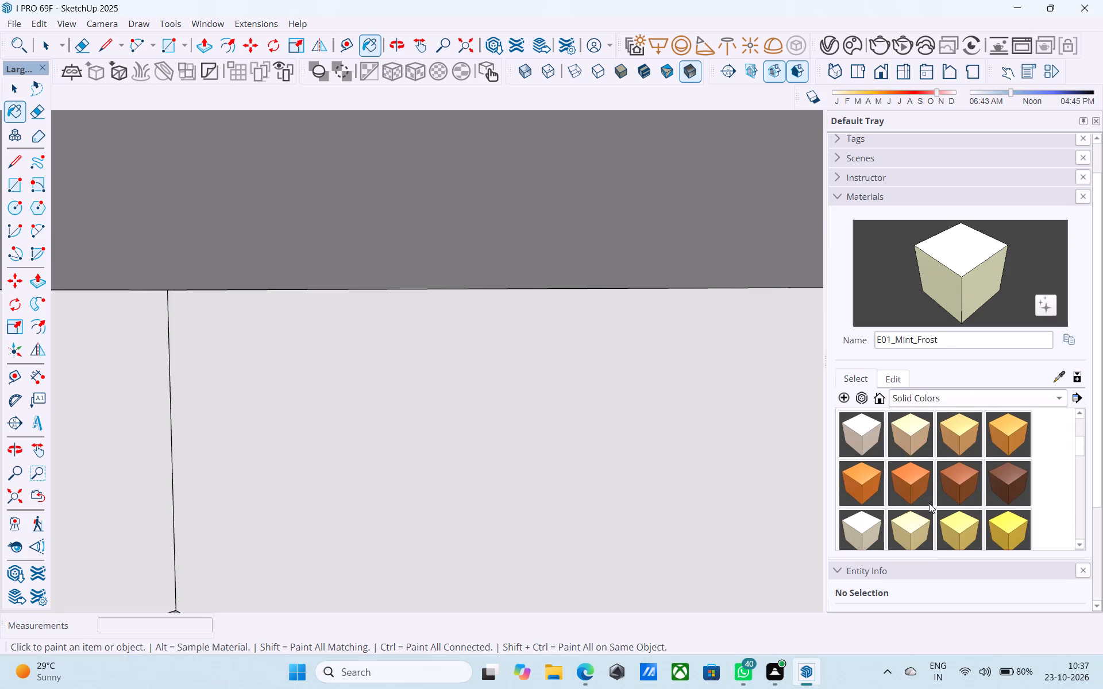
click(1007, 442)
click(470, 396)
Examine the recoloured tower from the front and the sides, comparing the balcony interiors with the frame and brick bands.
middle_drag(383, 364, 478, 314)
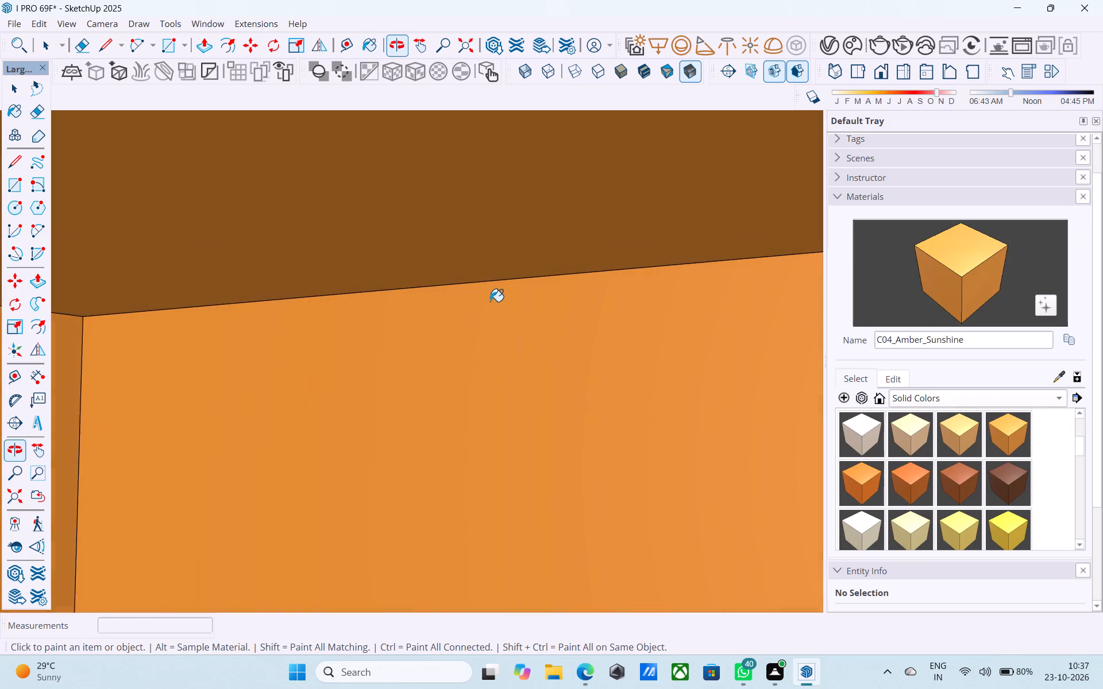
scroll(492, 297, down, 20)
scroll(492, 297, down, 8)
scroll(487, 377, up, 1)
scroll(487, 377, down, 4)
scroll(486, 378, up, 1)
scroll(486, 378, down, 20)
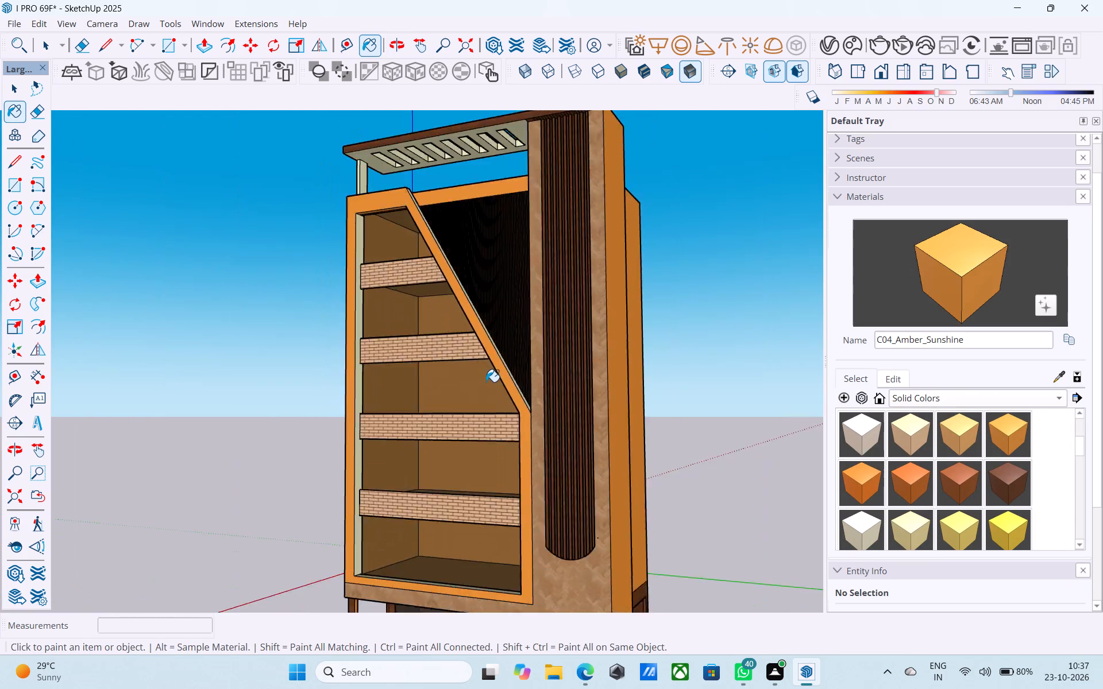
scroll(486, 382, down, 7)
middle_drag(484, 384, 657, 394)
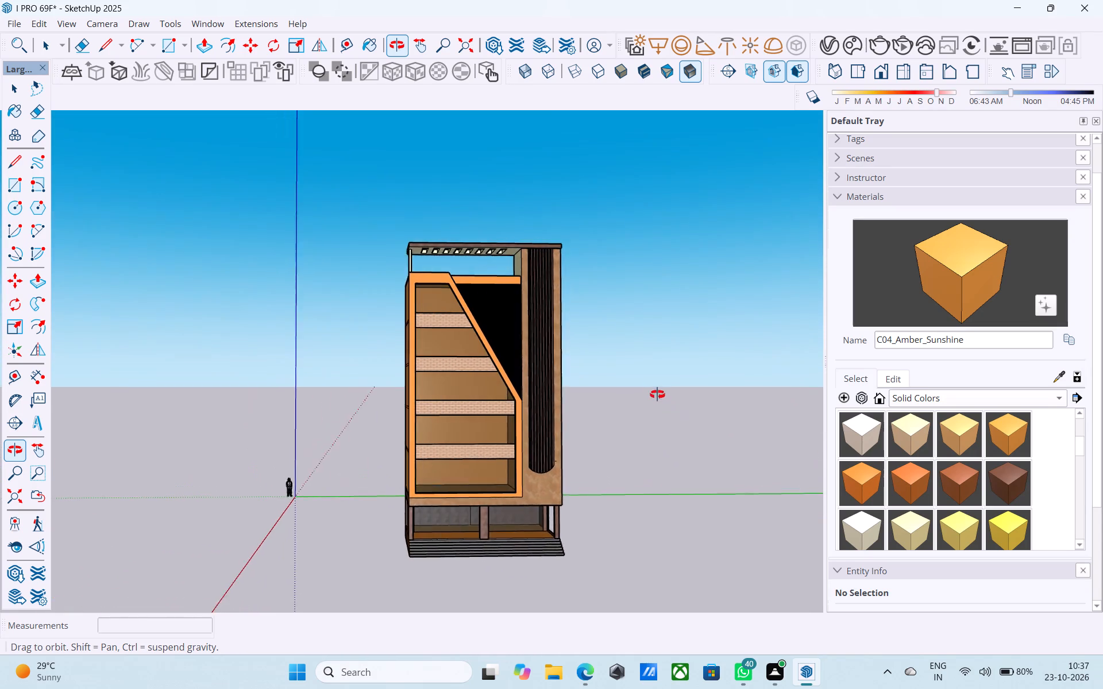
middle_drag(657, 394, 641, 388)
middle_drag(525, 393, 425, 436)
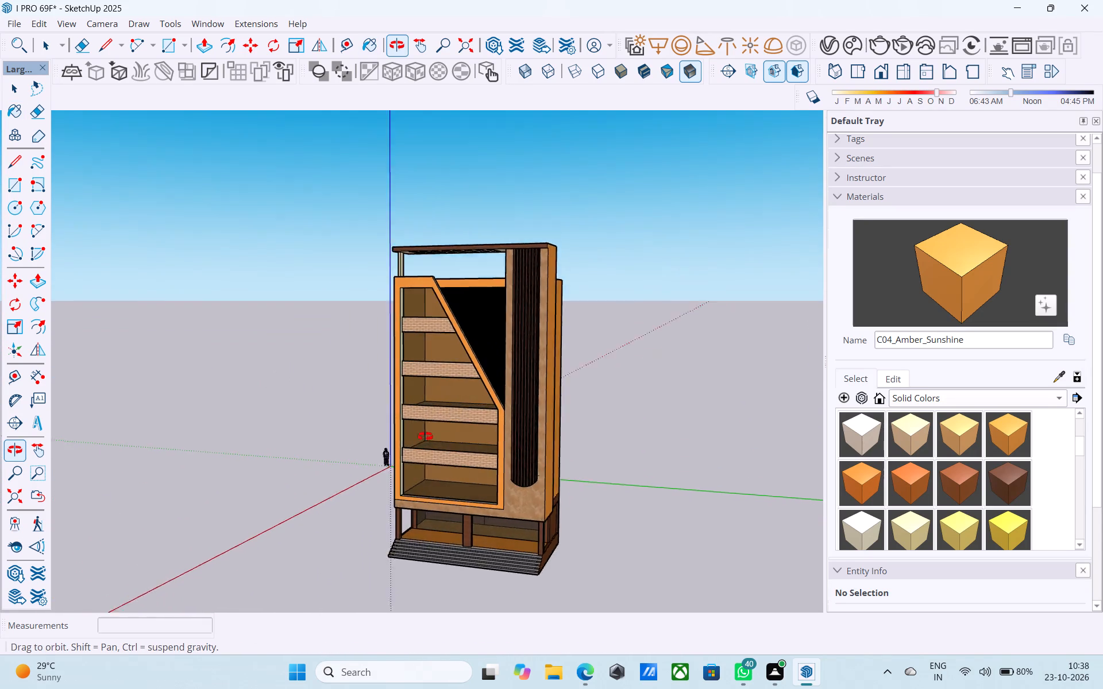
middle_drag(425, 436, 458, 438)
Open the tower group and paint the sloping front frame and the top horizontal beam with C01_Vanilla_Cream.
scroll(497, 426, up, 4)
key(space)
double_click(518, 422)
click(514, 420)
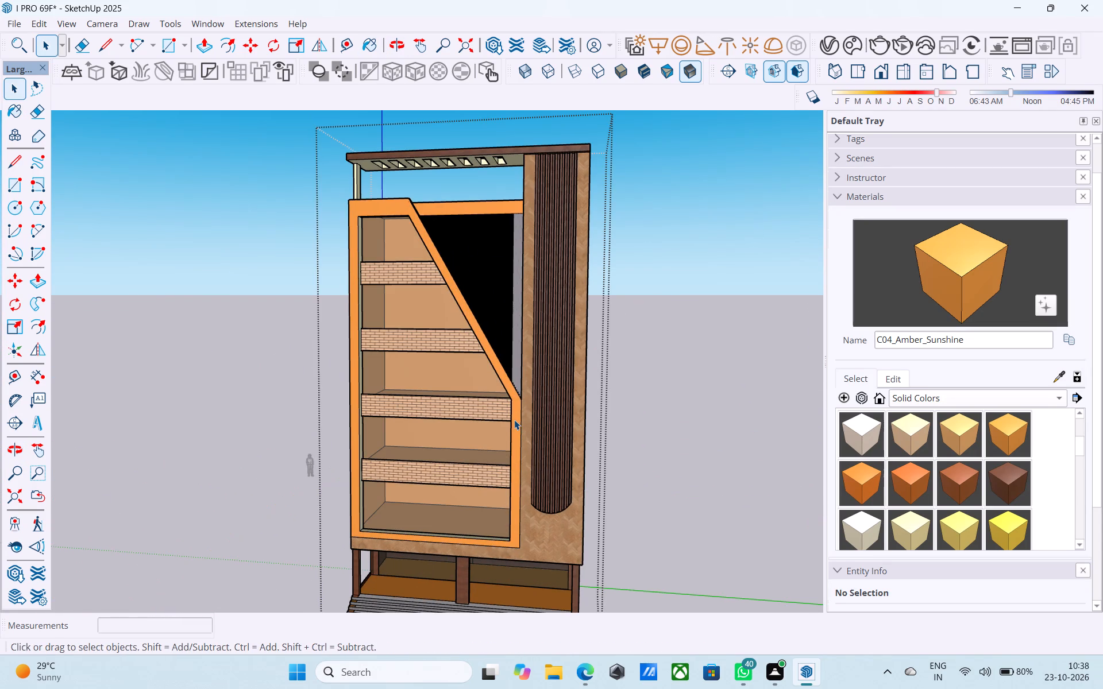
click(863, 429)
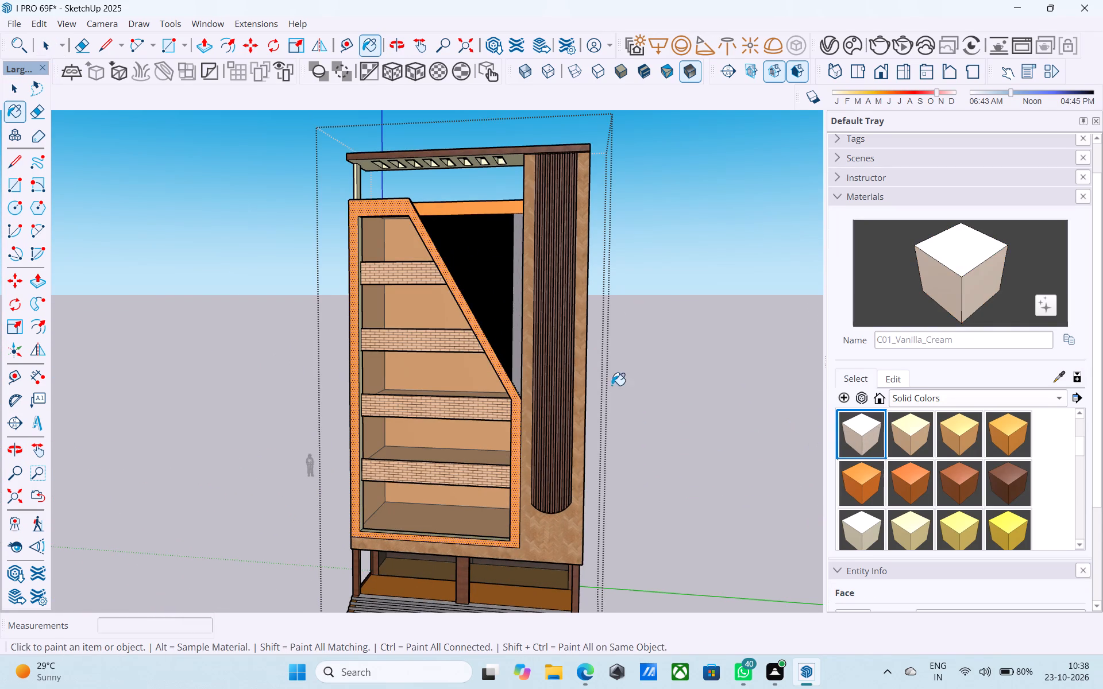
scroll(611, 385, up, 4)
click(474, 402)
middle_drag(478, 408, 508, 415)
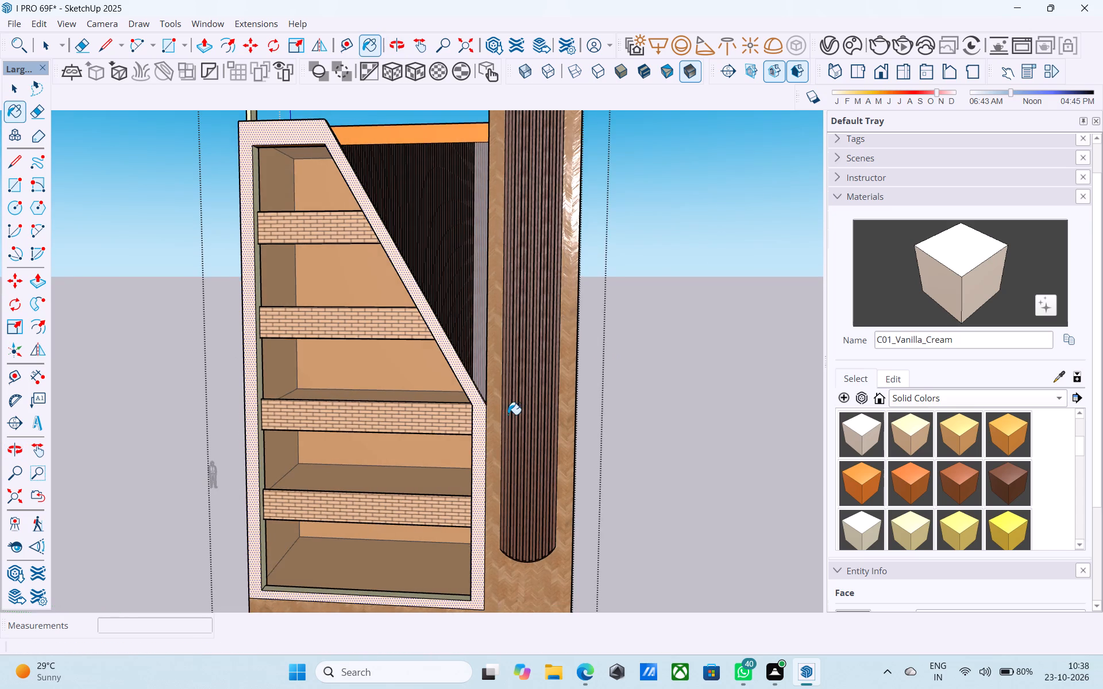
scroll(509, 417, down, 4)
scroll(447, 232, up, 4)
click(441, 222)
scroll(436, 229, down, 2)
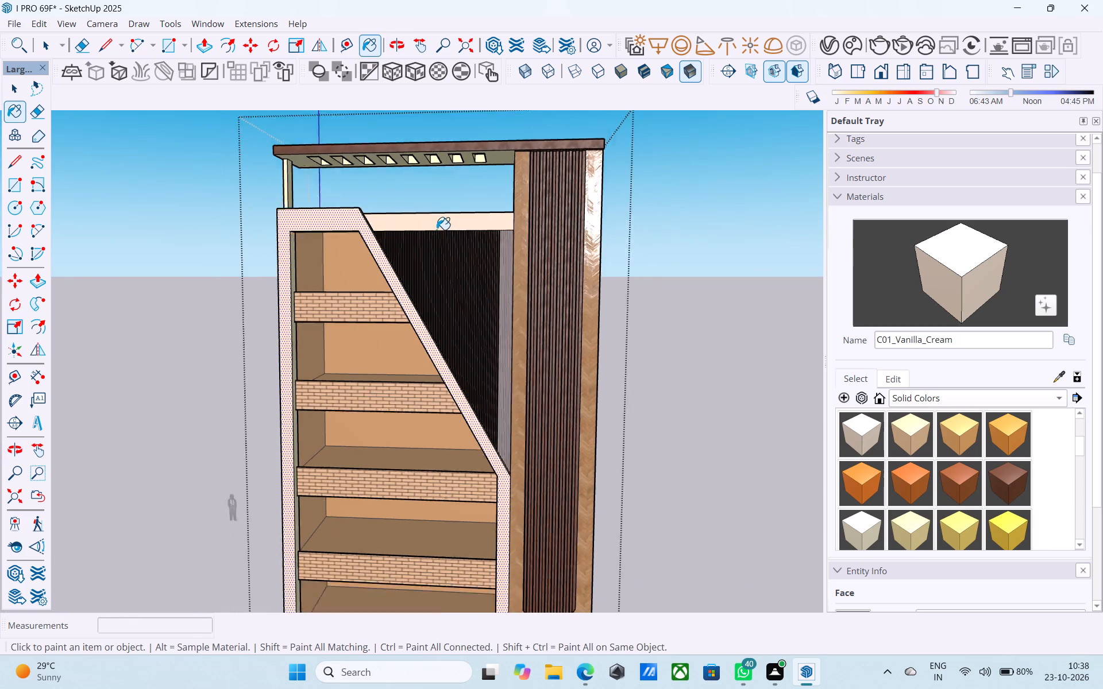
Paint the outer side walls with C01_Vanilla_Cream: both faces on the column side and all five storey panels opposite.
scroll(437, 230, down, 3)
middle_drag(509, 297, 349, 323)
click(550, 337)
click(522, 331)
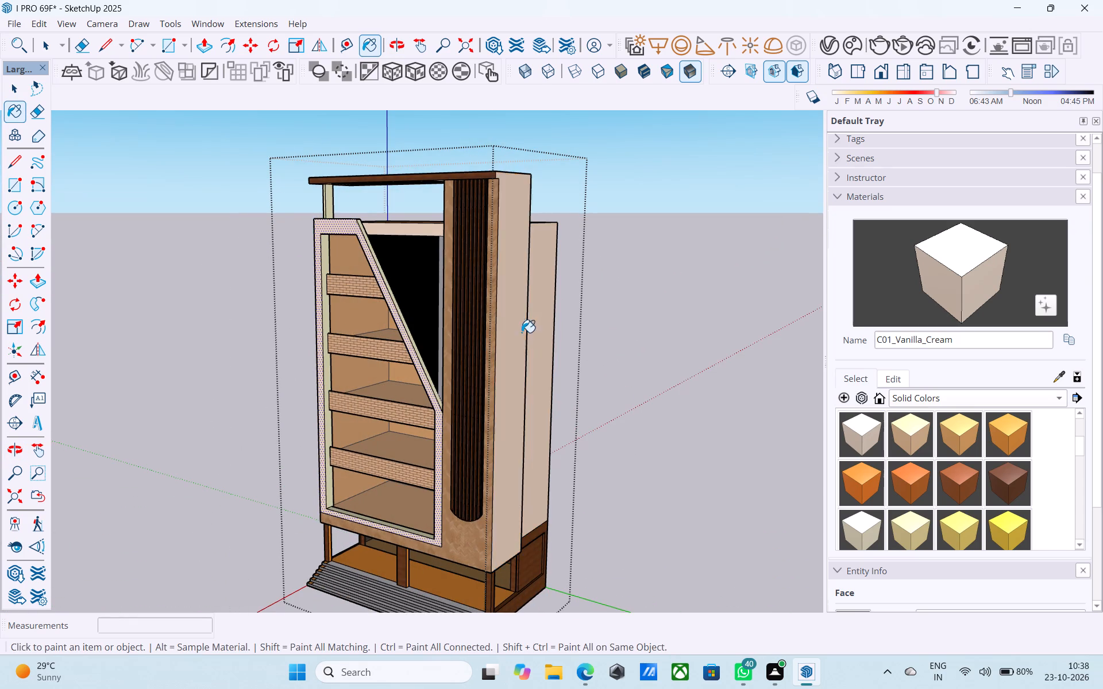
middle_drag(522, 332, 820, 344)
middle_drag(464, 344, 542, 328)
click(350, 243)
click(342, 334)
click(333, 378)
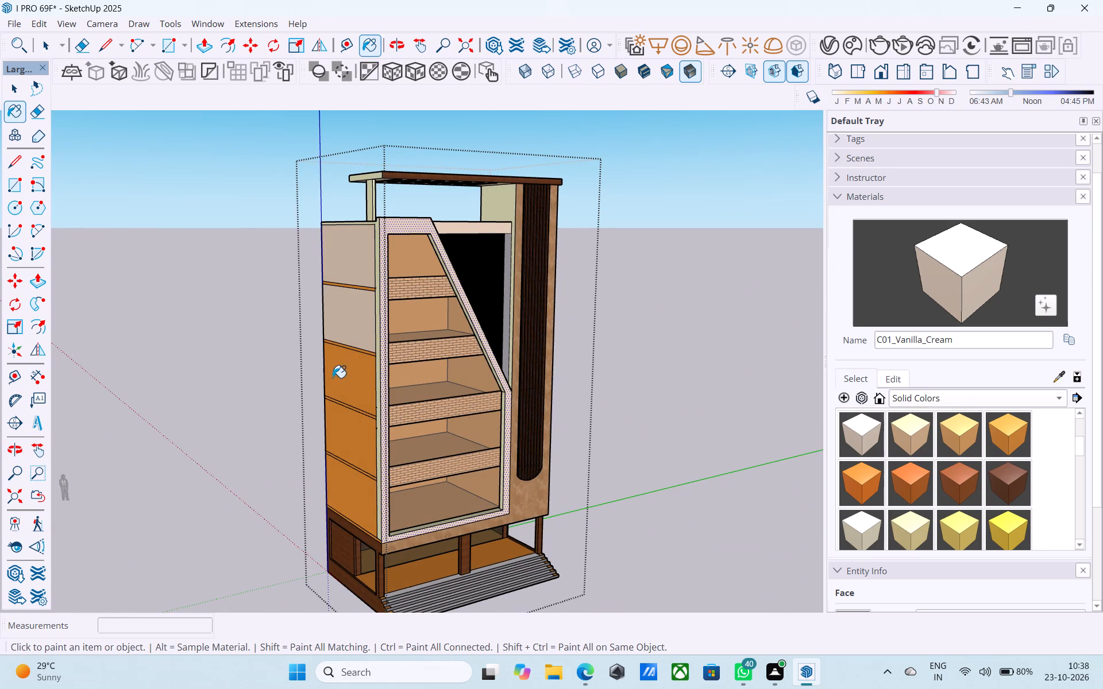
click(333, 428)
click(330, 472)
Paint the porch floor, the underside of the base, the porch ceiling and the lower band's underside with C01_Vanilla_Cream.
middle_drag(310, 435, 189, 386)
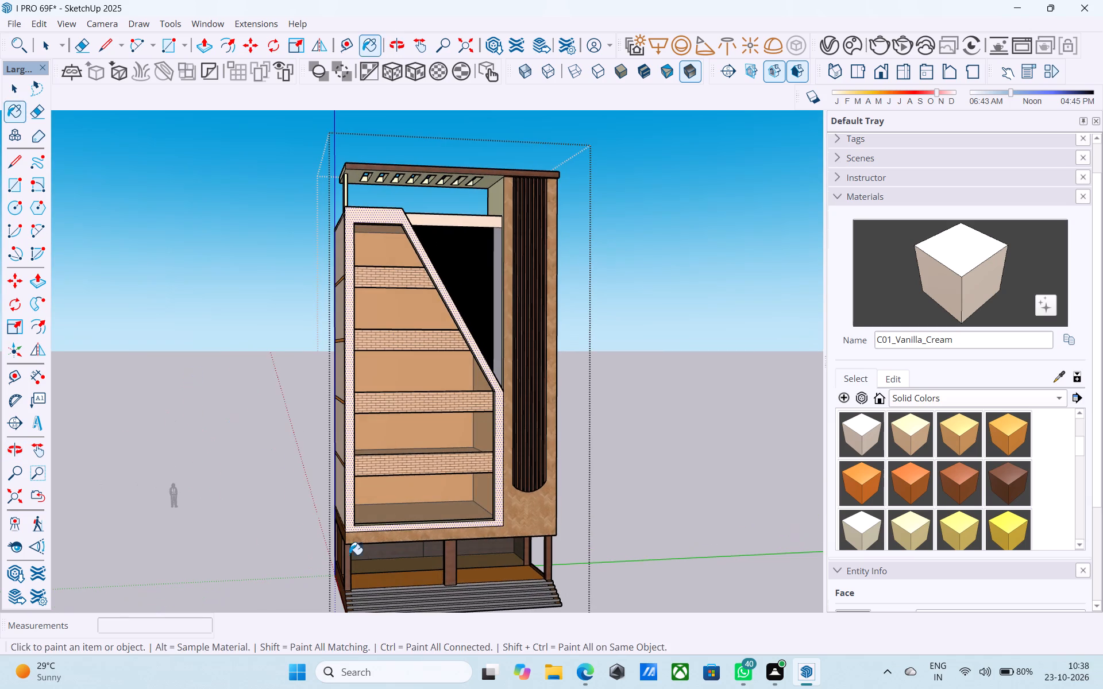
middle_drag(355, 582, 366, 624)
scroll(366, 624, up, 11)
click(393, 578)
scroll(326, 512, down, 6)
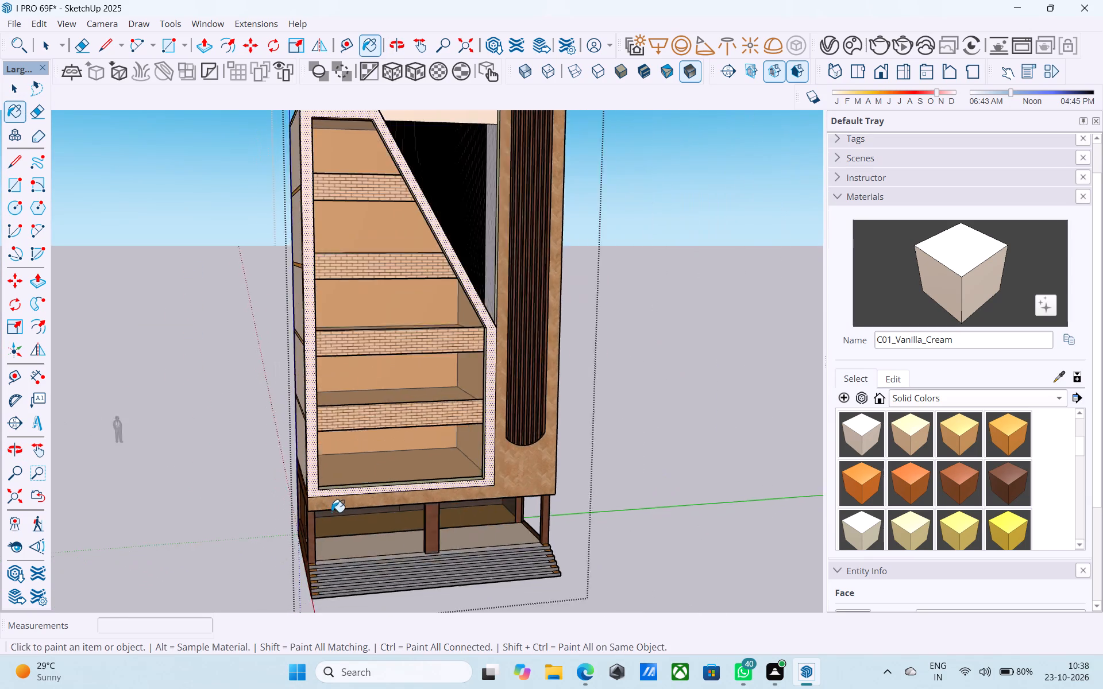
middle_drag(331, 512, 297, 308)
scroll(335, 485, up, 5)
middle_drag(334, 483, 338, 439)
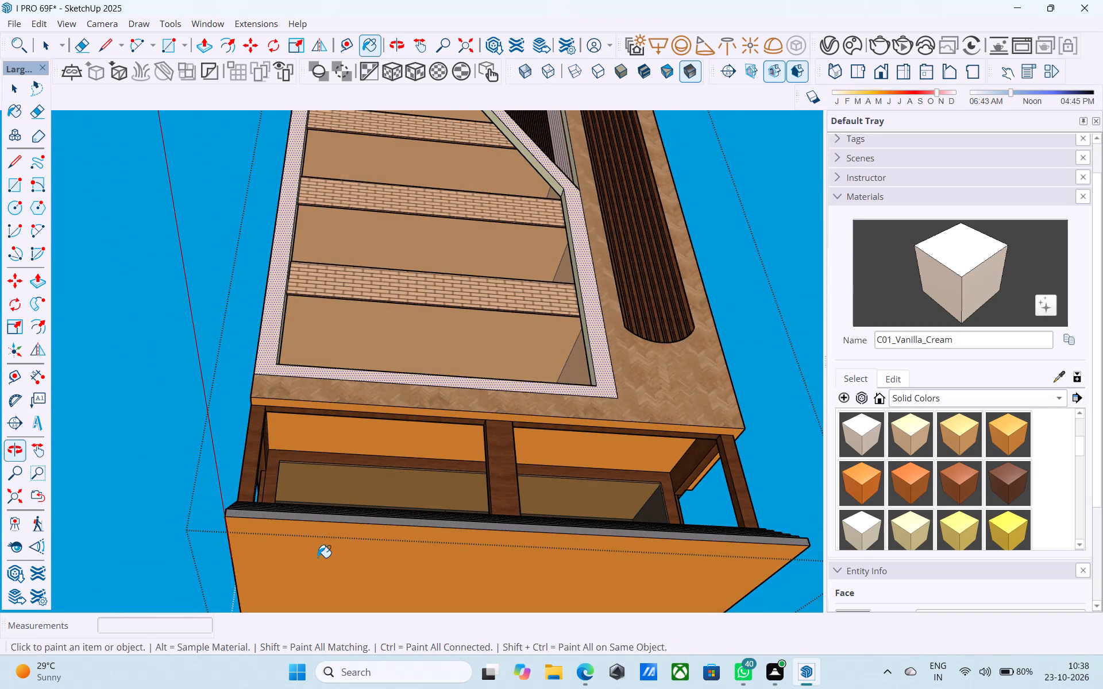
click(317, 558)
scroll(332, 452, up, 7)
click(365, 414)
middle_drag(368, 407, 510, 425)
scroll(387, 411, up, 1)
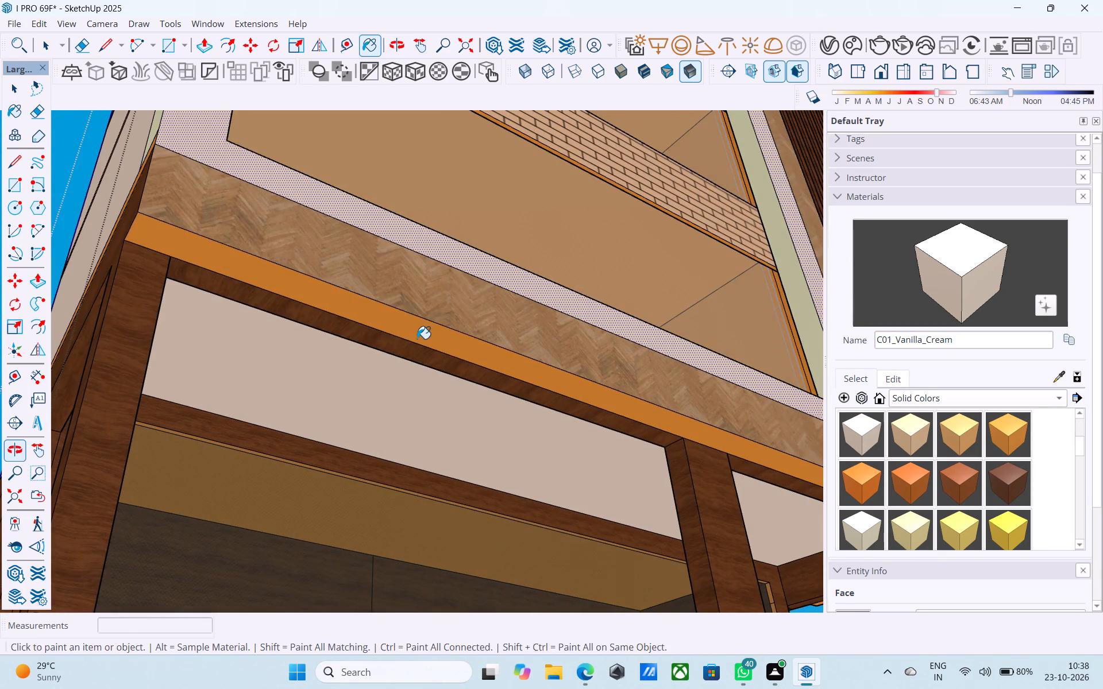
click(415, 330)
Leave the tower group, frame the whole tower, and save the model.
scroll(408, 334, down, 1)
middle_drag(413, 344, 313, 470)
scroll(291, 467, down, 15)
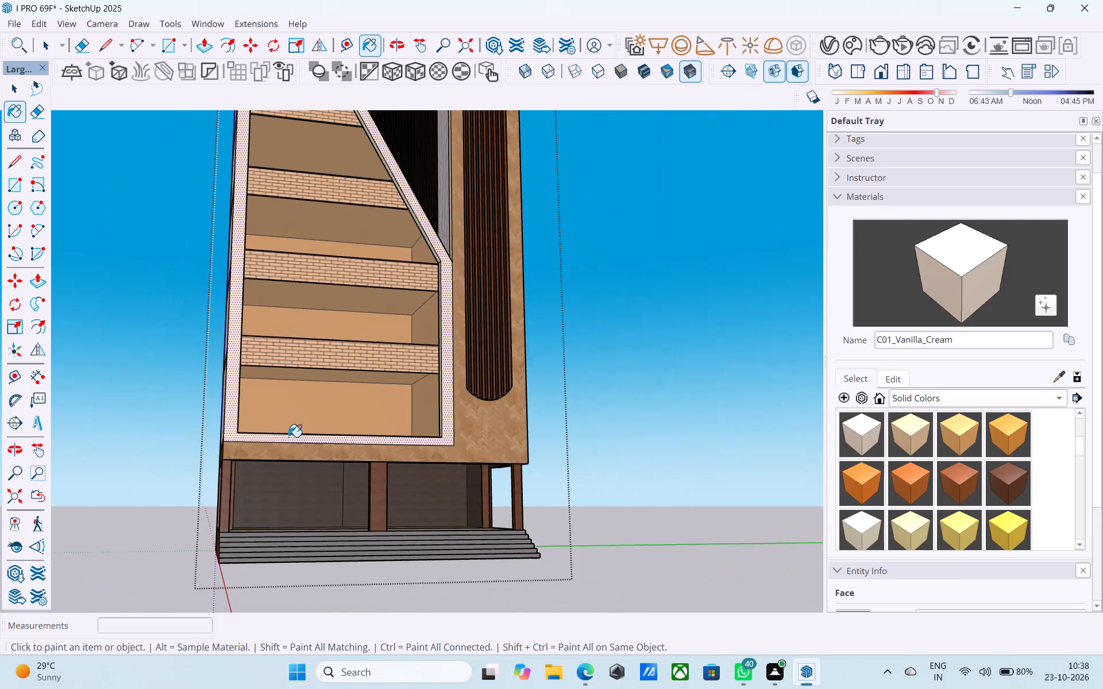
middle_drag(288, 436, 265, 536)
key(space)
click(576, 396)
scroll(564, 391, down, 4)
middle_drag(440, 356, 449, 425)
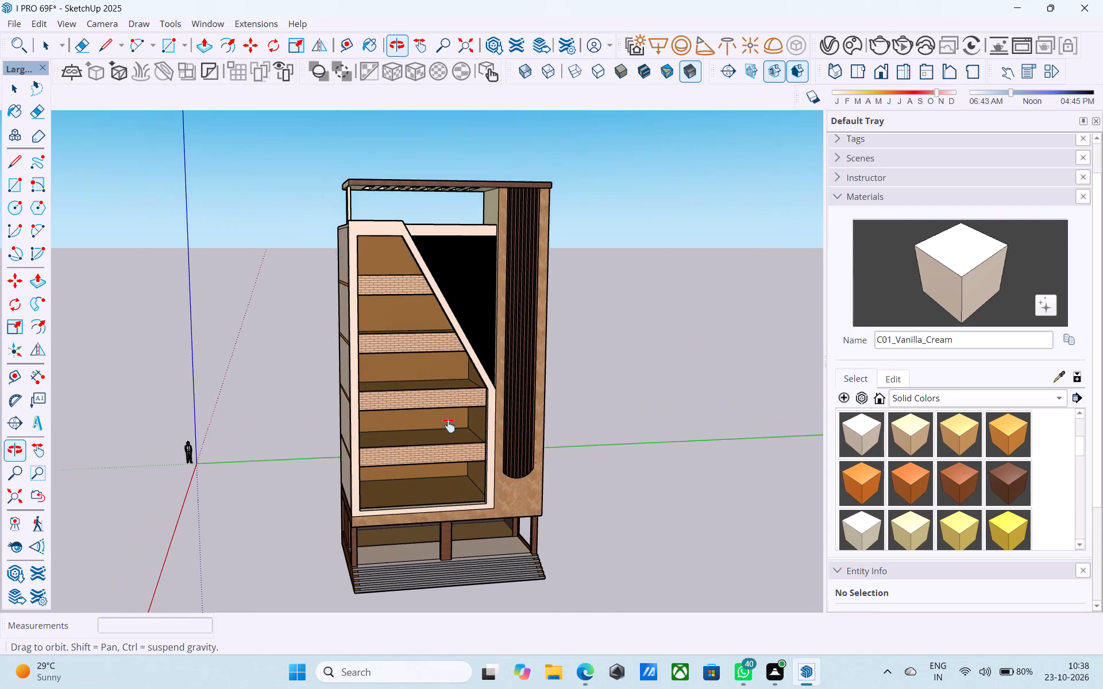
middle_drag(449, 425, 436, 417)
key(ctrl+s)
middle_drag(436, 416, 427, 411)
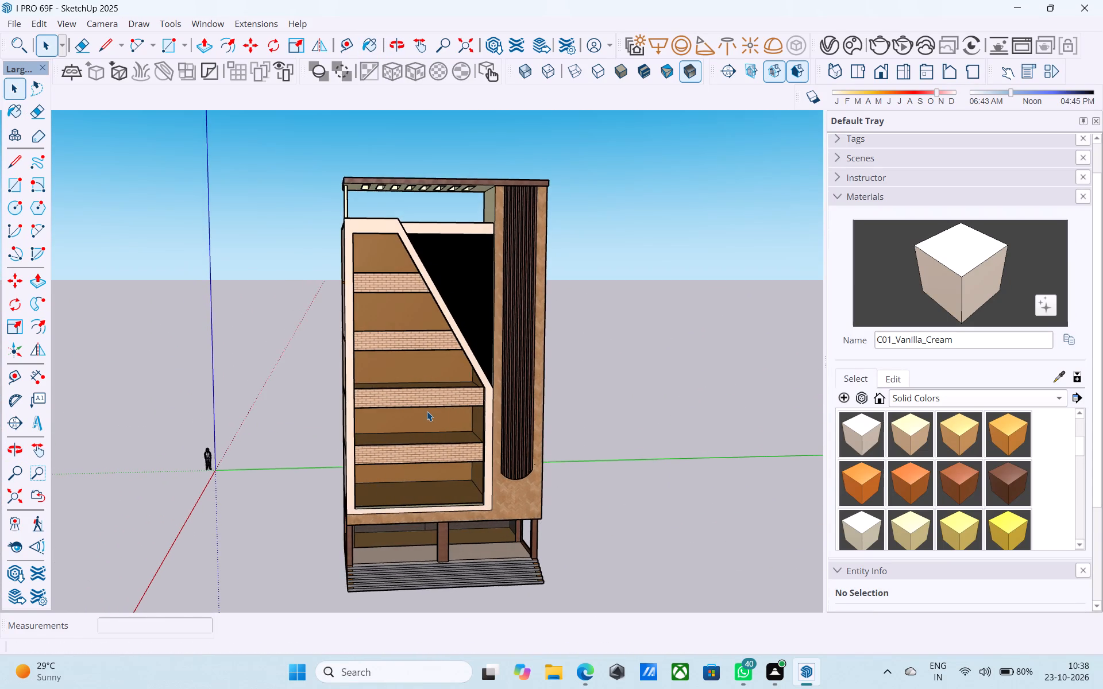
Render the tower with V-Ray from a low front viewpoint and close the finished render.
scroll(427, 411, up, 2)
scroll(427, 411, down, 3)
middle_drag(427, 410, 425, 354)
scroll(425, 354, up, 1)
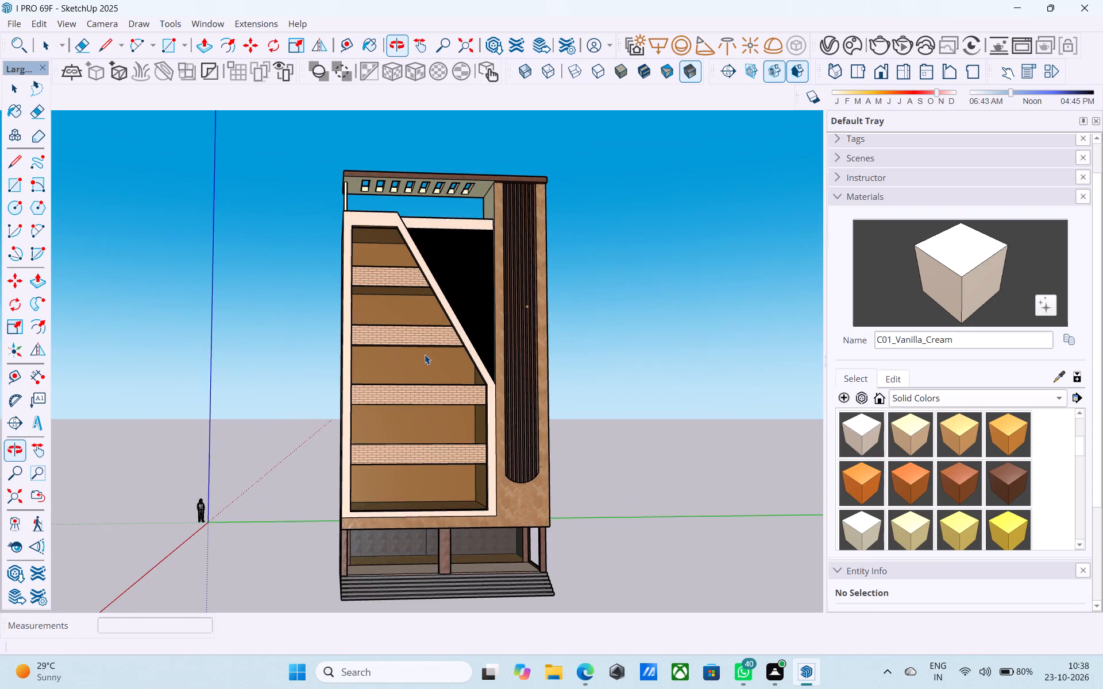
middle_drag(423, 353, 414, 347)
click(874, 42)
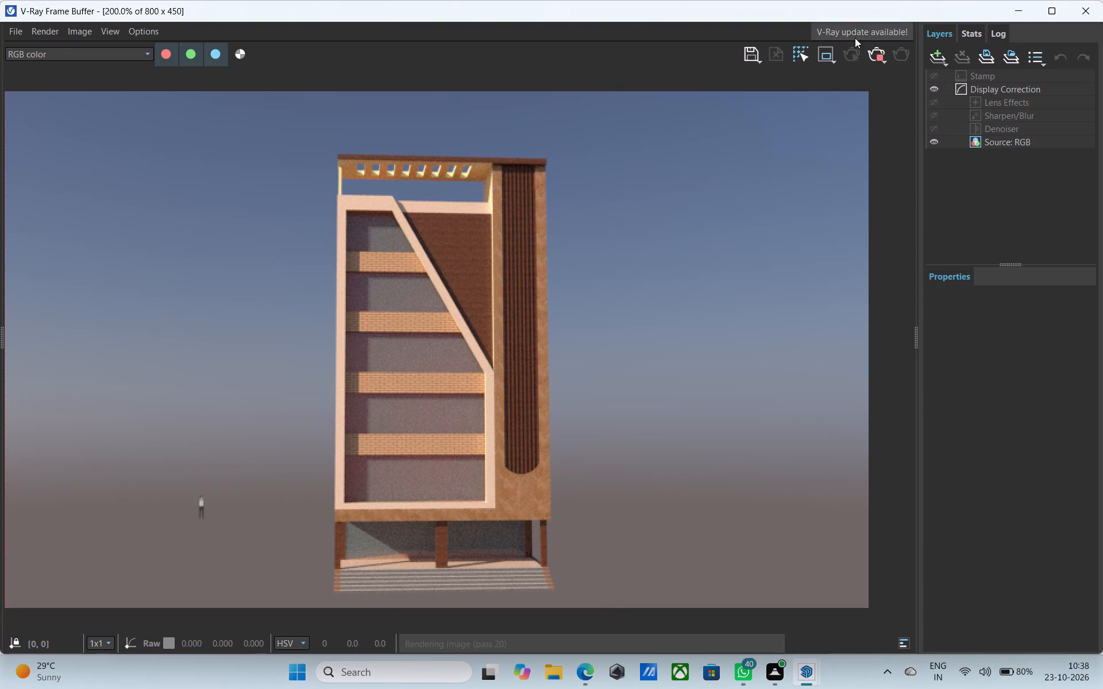
click(1102, 7)
Examine the dark wood slat panel between the sloping frame, the top beam and the veneered column.
middle_drag(615, 245, 572, 310)
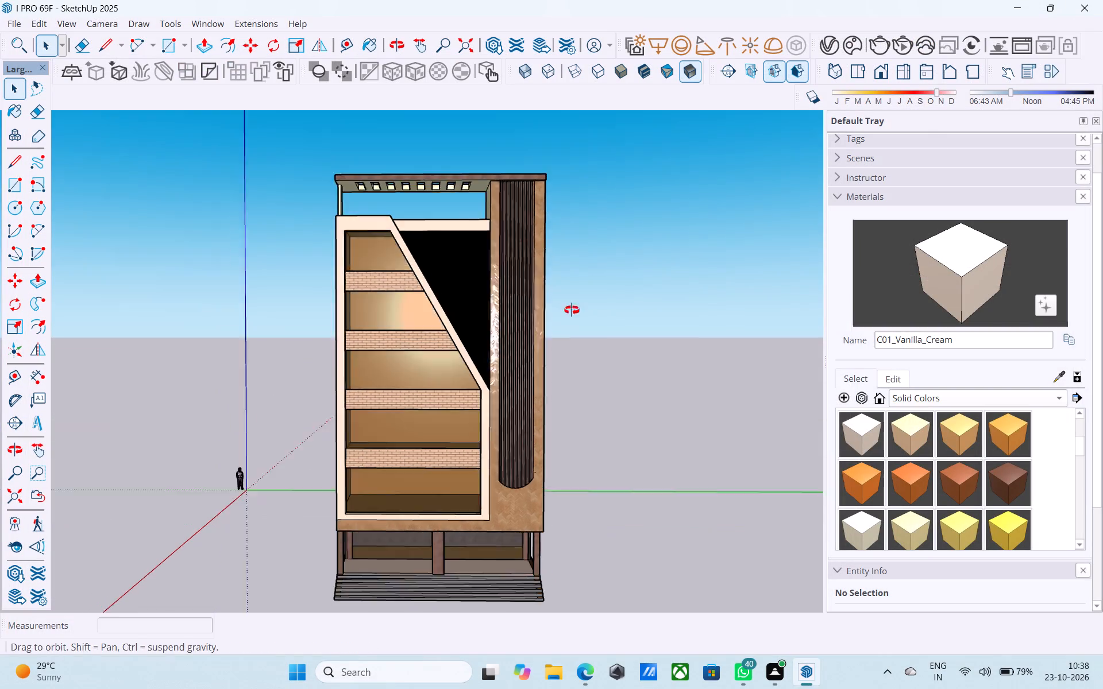
middle_drag(572, 310, 543, 312)
scroll(520, 299, up, 16)
middle_drag(442, 256, 574, 395)
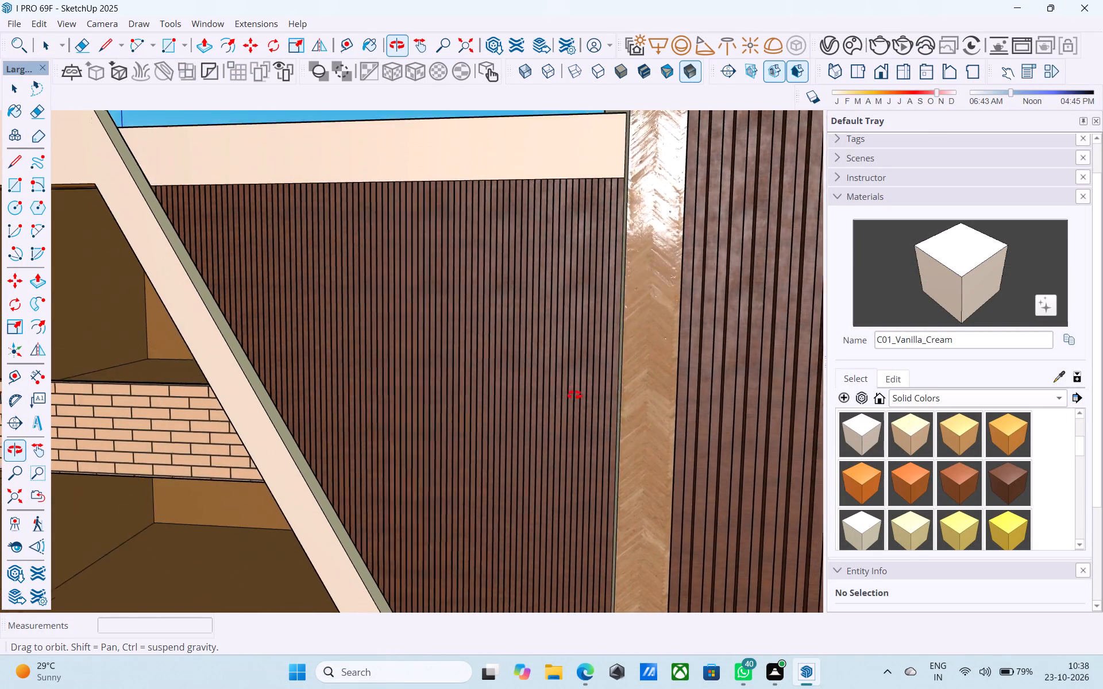
middle_drag(574, 395, 578, 421)
middle_drag(579, 357, 597, 399)
scroll(605, 354, down, 5)
middle_drag(600, 354, 603, 276)
scroll(579, 289, up, 2)
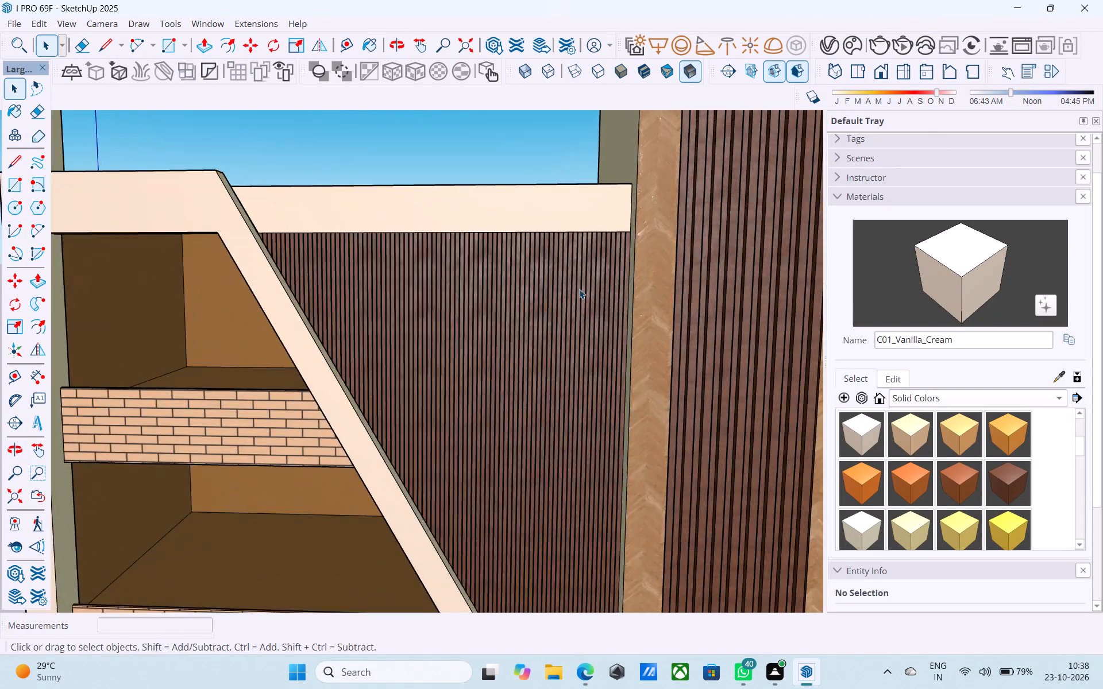
Erase the vertical slat lines across the main field of the dark wood panel beside the sloping frame.
middle_drag(579, 300, 596, 427)
middle_drag(589, 378, 576, 367)
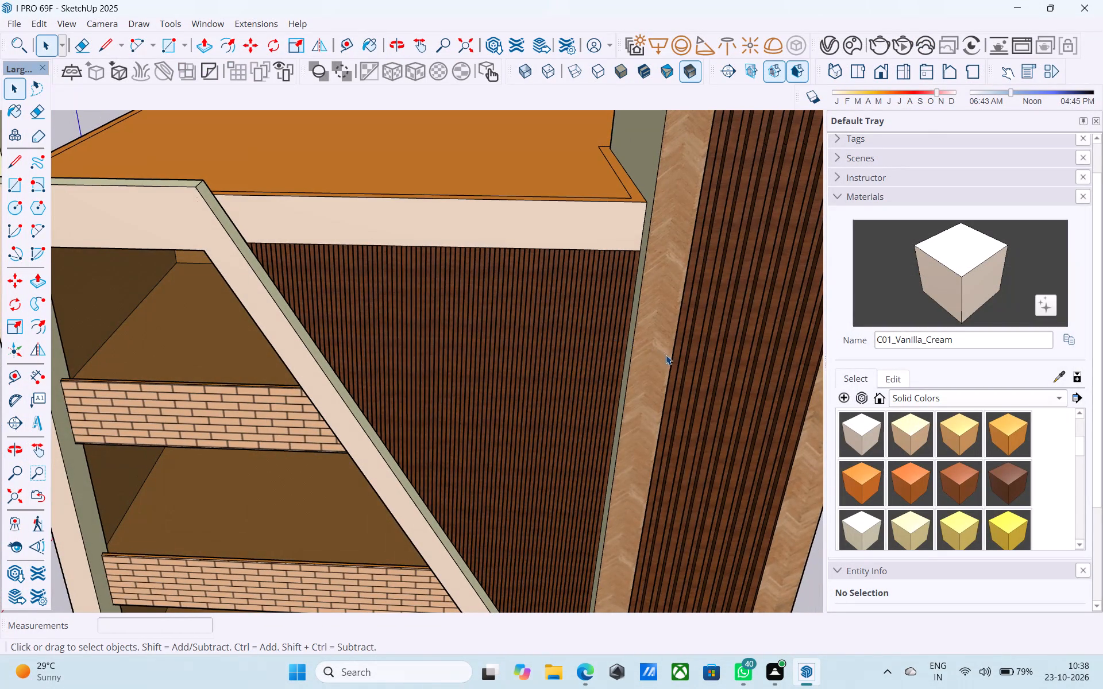
click(616, 305)
click(467, 298)
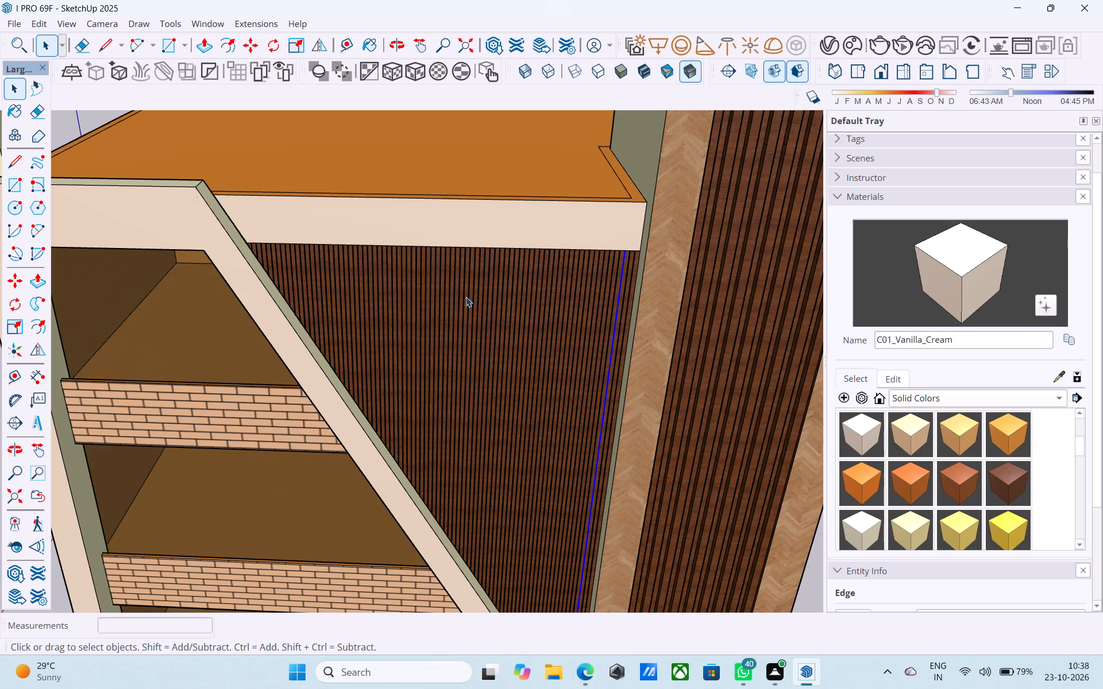
double_click(405, 303)
key(e)
drag(540, 289, 489, 288)
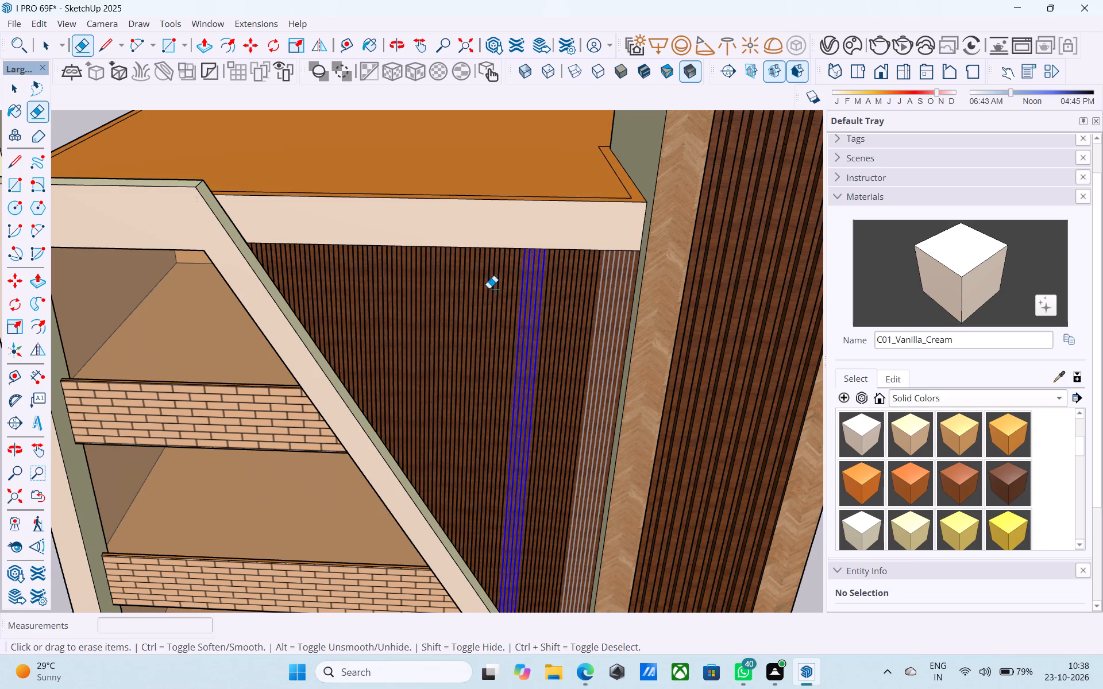
drag(489, 288, 393, 293)
drag(603, 302, 483, 289)
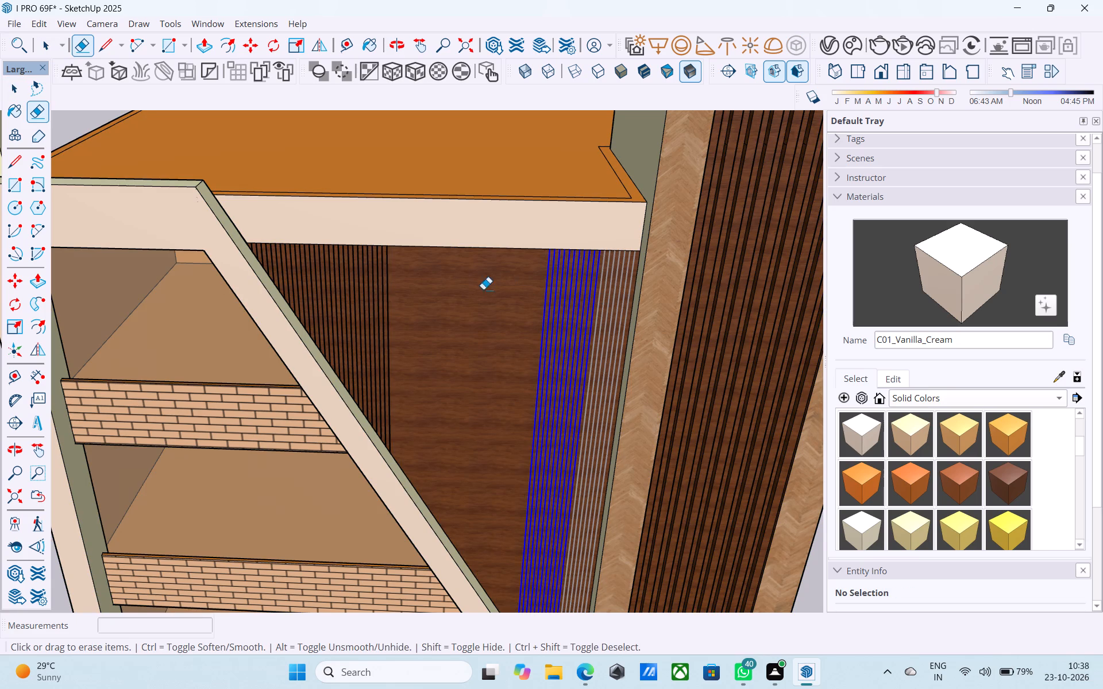
drag(483, 289, 255, 250)
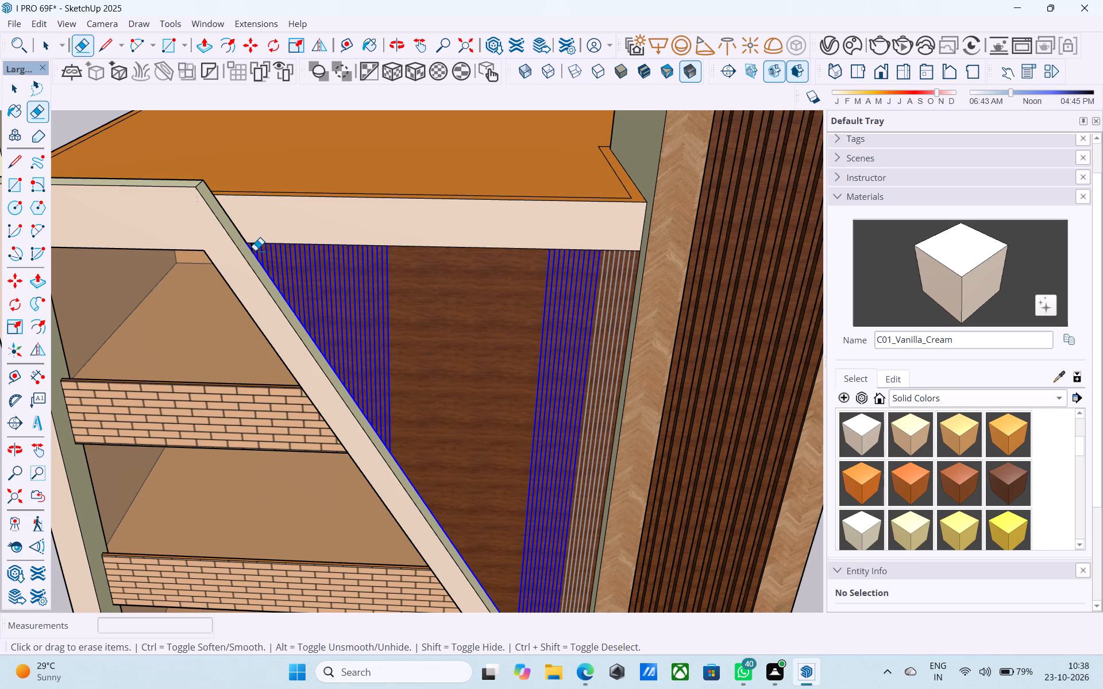
drag(255, 250, 256, 251)
Erase the remaining slat lines on the dark wood panel along the edge nearest the veneered column.
middle_drag(286, 269, 495, 295)
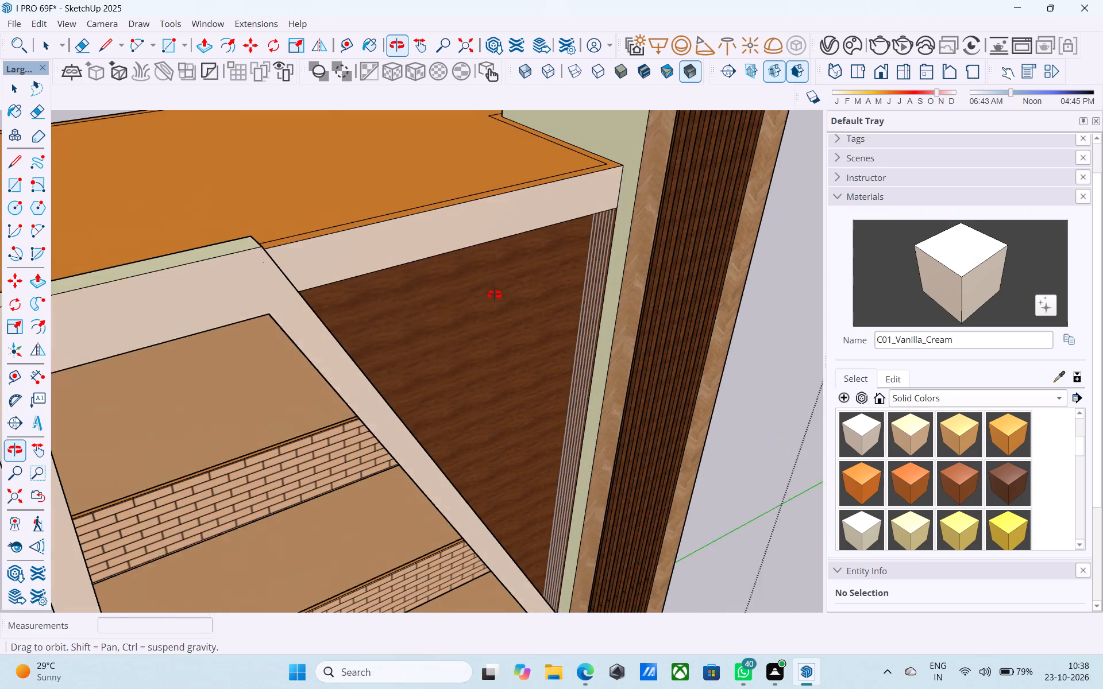
middle_drag(495, 295, 496, 295)
key(space)
scroll(489, 254, down, 7)
click(735, 284)
scroll(628, 272, up, 4)
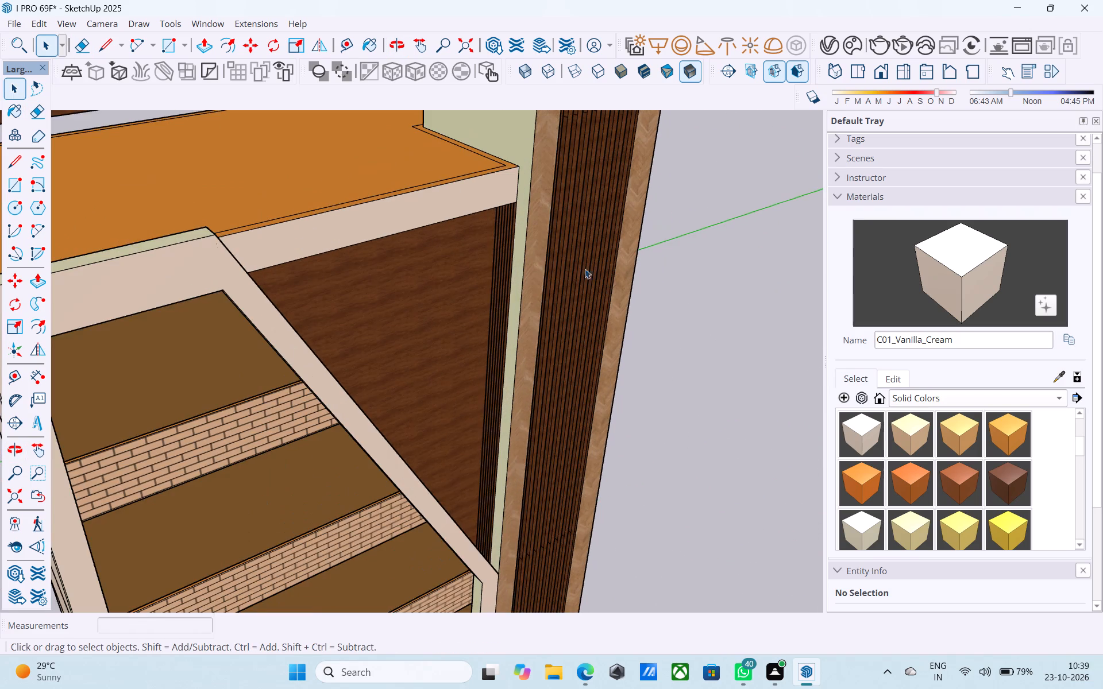
scroll(515, 264, up, 5)
key(e)
drag(466, 257, 499, 253)
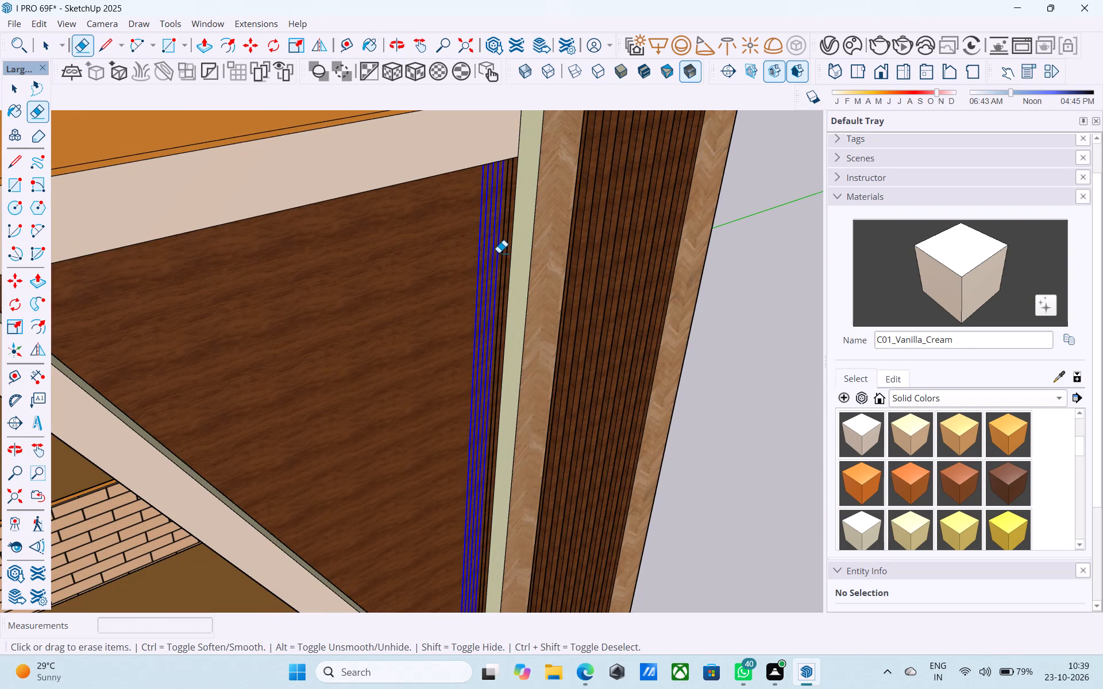
drag(499, 253, 506, 256)
key(space)
scroll(500, 256, down, 6)
scroll(454, 235, down, 3)
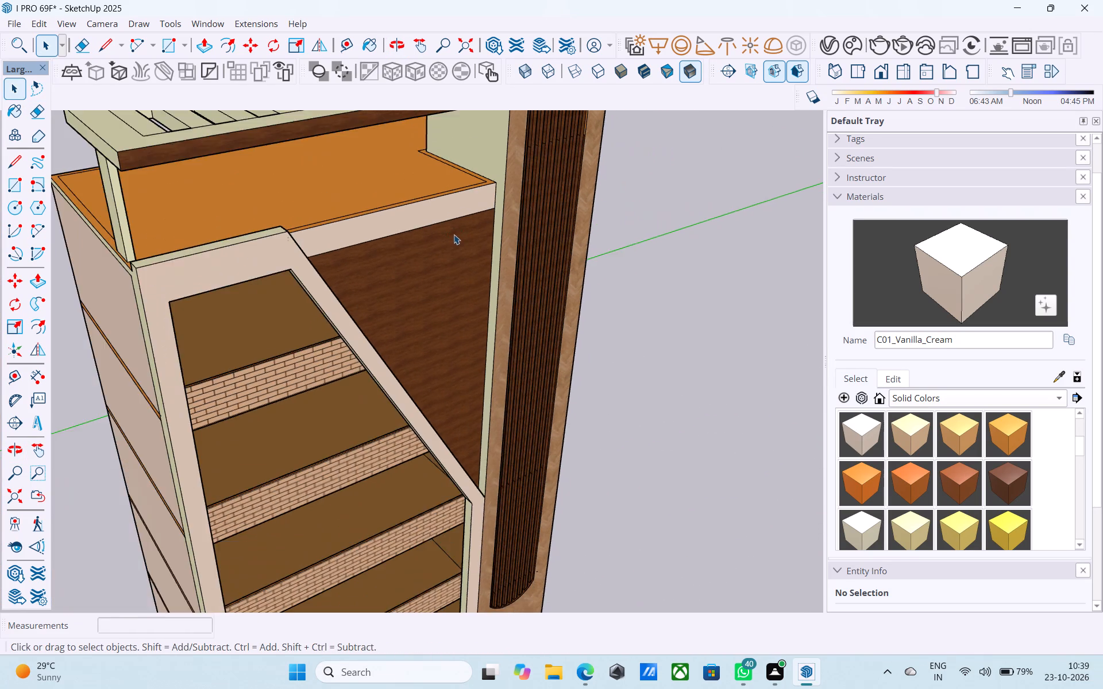
Paint the plain panel between the sloping frame and the veneered column with M07_Charcoal_Gleam.
middle_drag(454, 234, 396, 219)
double_click(381, 248)
middle_drag(372, 256, 347, 256)
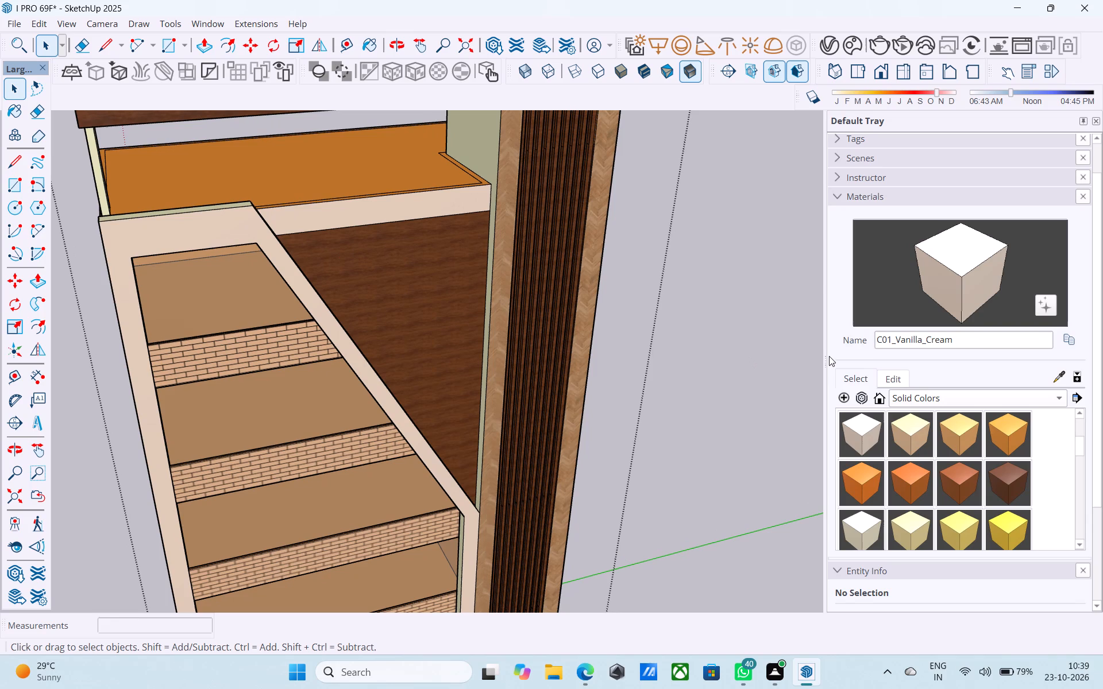
scroll(990, 429, down, 8)
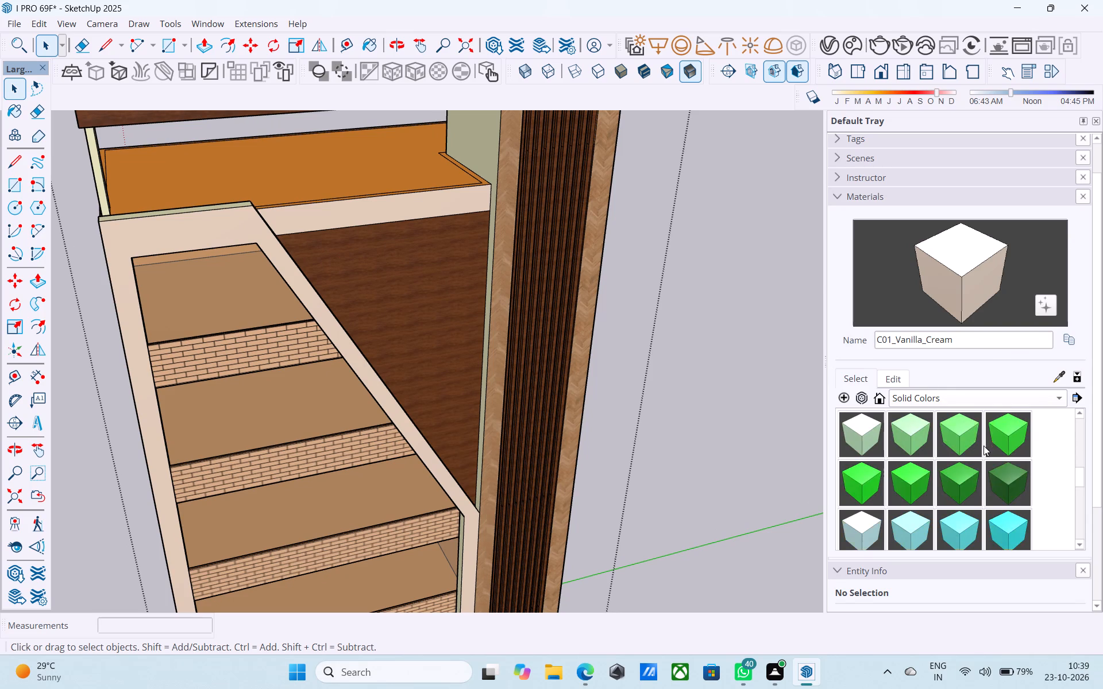
scroll(975, 456, down, 12)
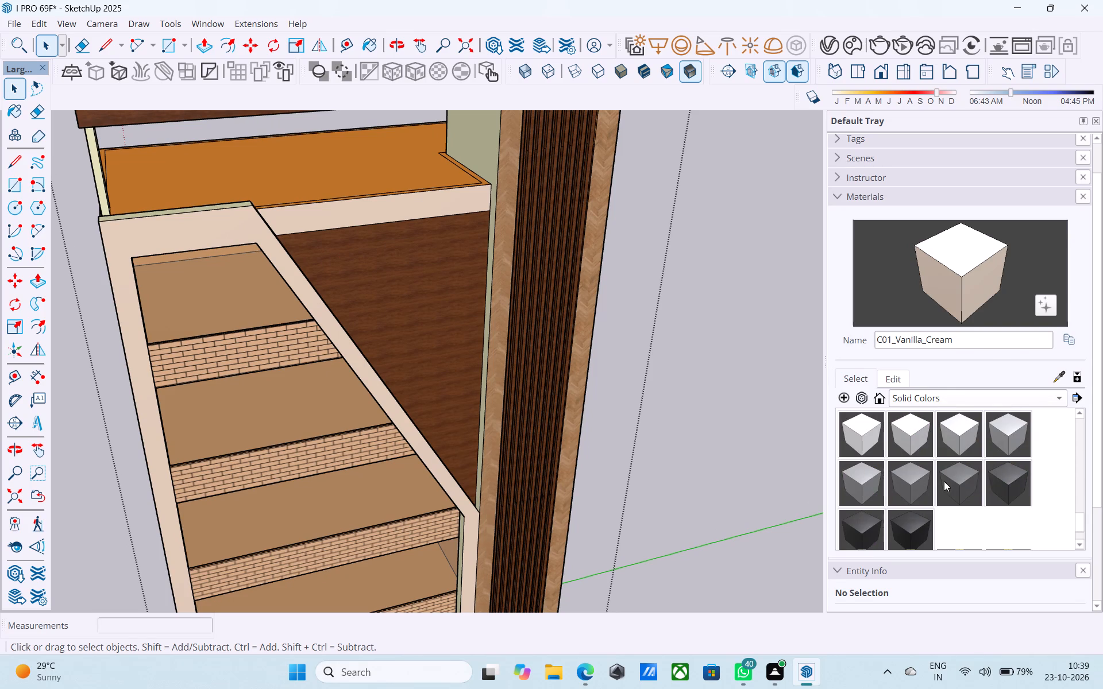
click(1000, 481)
click(410, 274)
scroll(411, 279, up, 5)
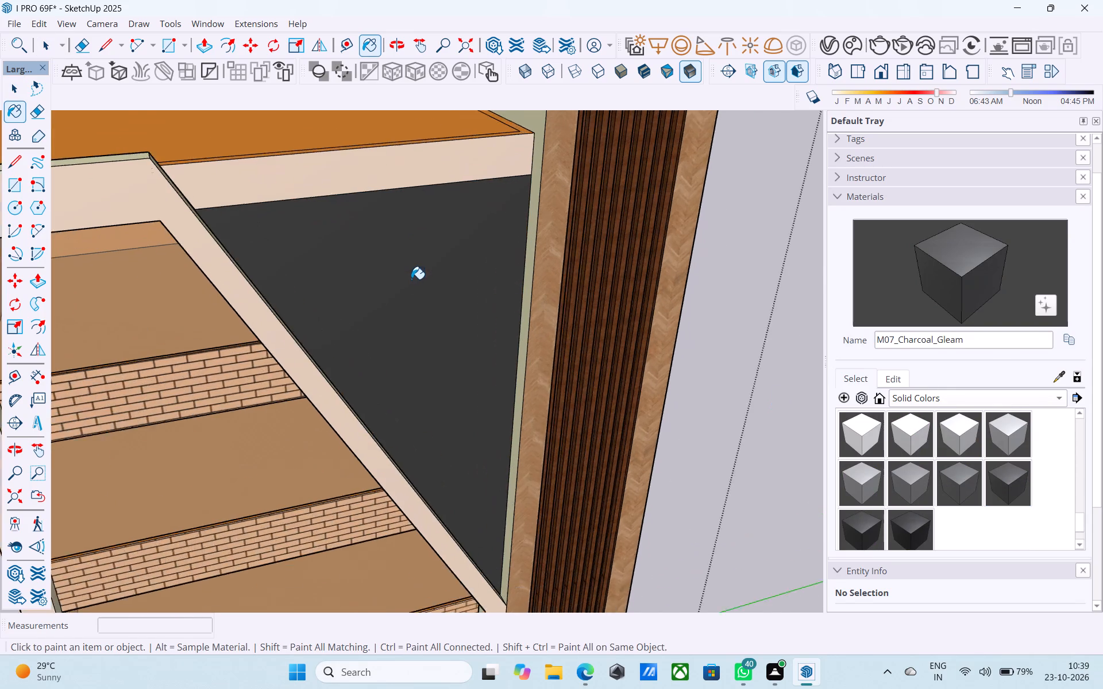
key(space)
Erase the edge between the cream top beam and the charcoal panel to merge them into one face.
scroll(411, 279, up, 1)
middle_drag(411, 278, 463, 361)
scroll(440, 347, up, 3)
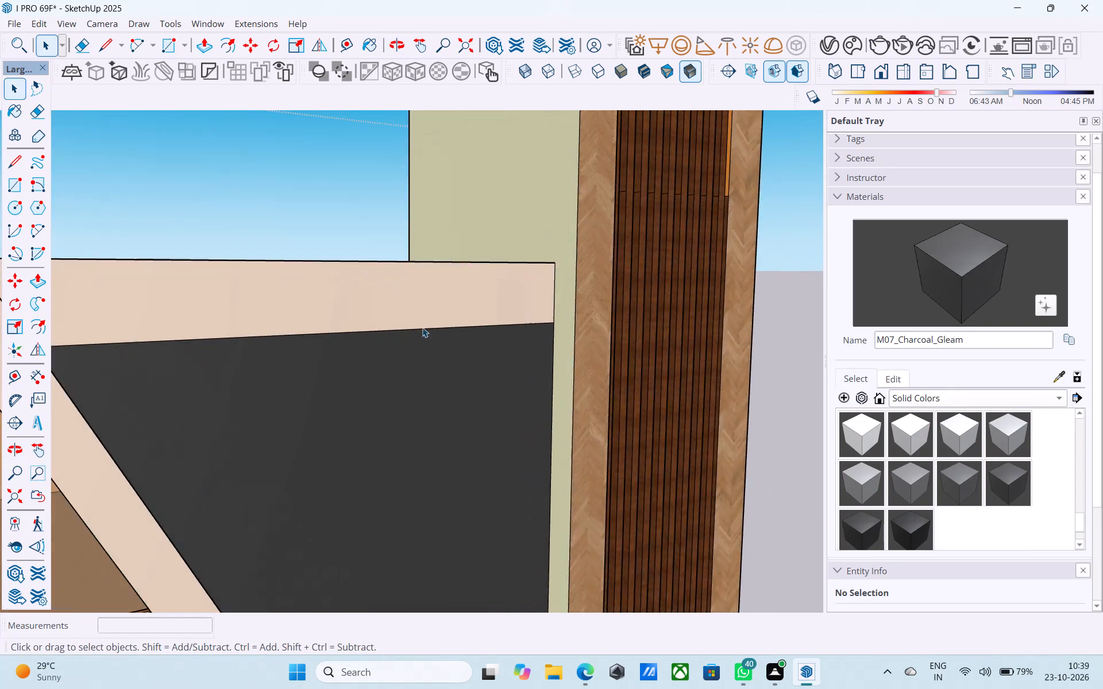
scroll(417, 320, down, 4)
middle_drag(417, 319, 271, 412)
scroll(274, 414, up, 5)
key(e)
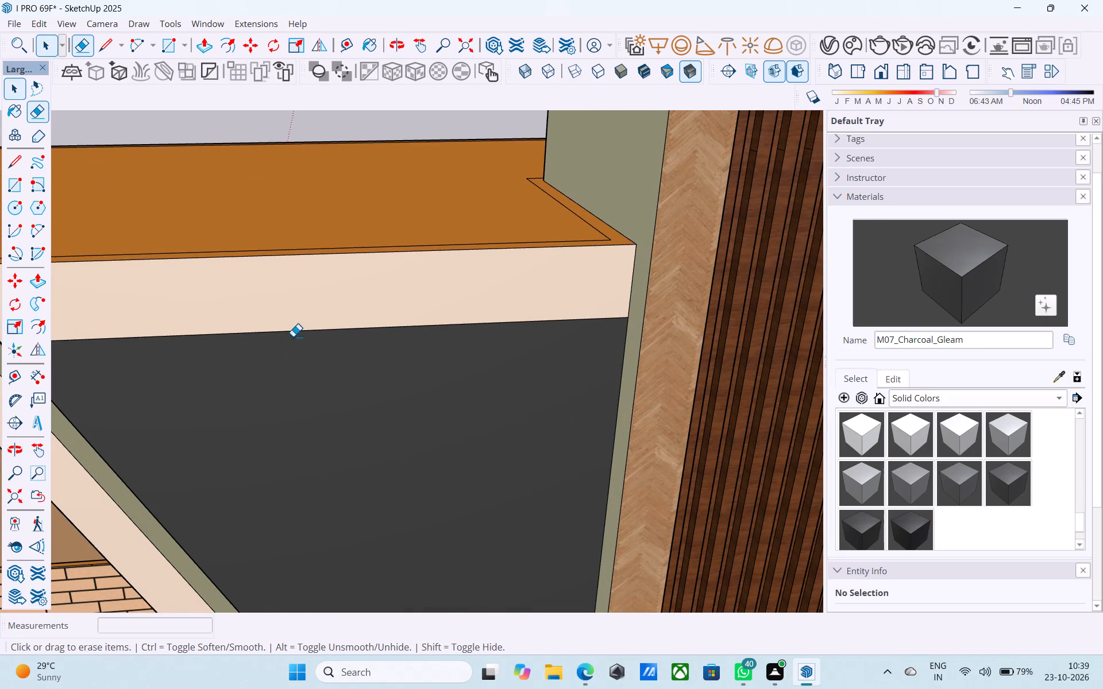
drag(310, 323, 310, 340)
key(space)
Copy the charcoal panel's vertical edge beside the column about 17' 1" across to the sloping frame's upper end.
scroll(313, 340, down, 12)
middle_drag(323, 356, 345, 291)
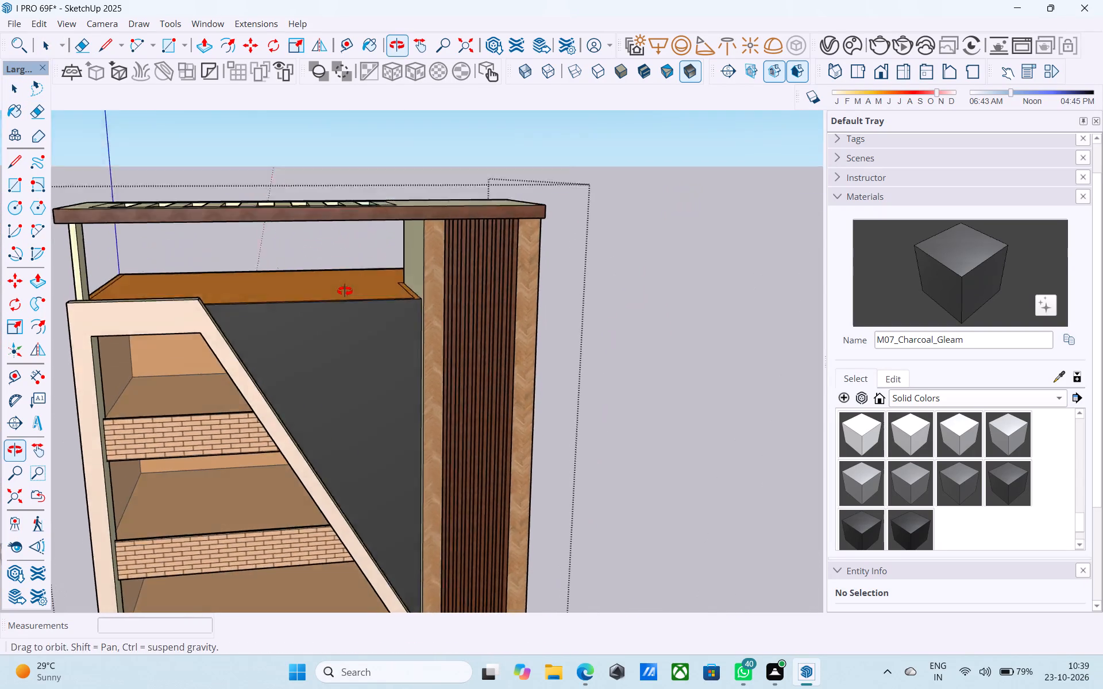
middle_drag(345, 291, 345, 287)
scroll(349, 280, down, 4)
middle_drag(379, 303, 242, 339)
scroll(242, 339, up, 5)
middle_drag(331, 281, 341, 277)
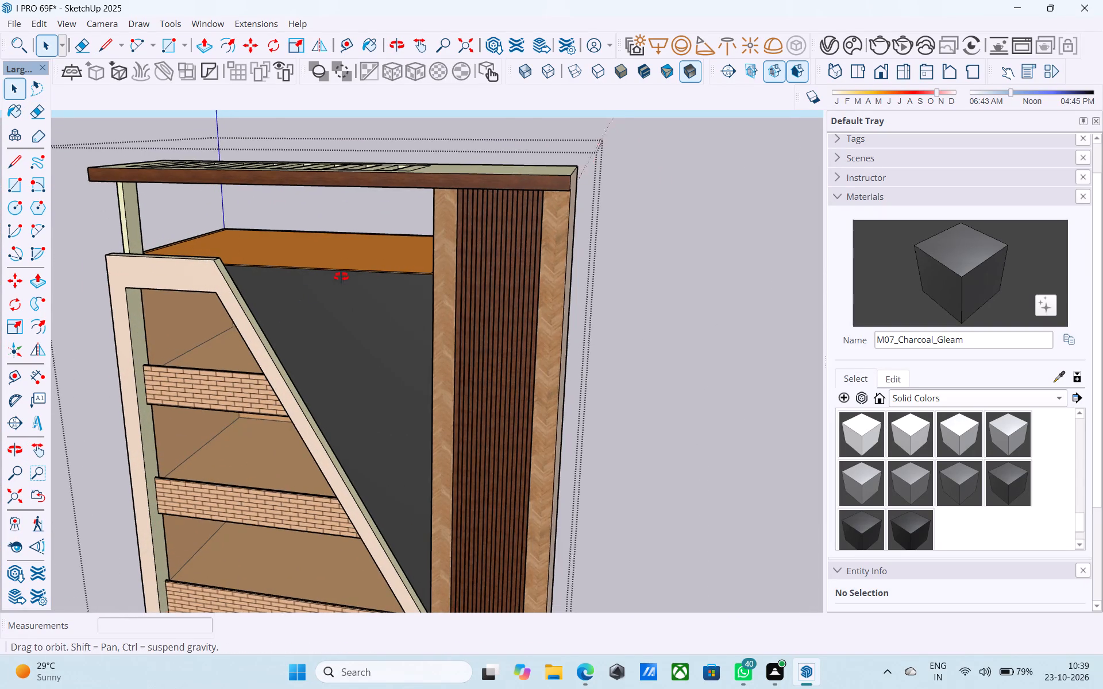
middle_drag(341, 277, 344, 279)
middle_drag(394, 323, 606, 337)
scroll(480, 334, up, 5)
click(469, 307)
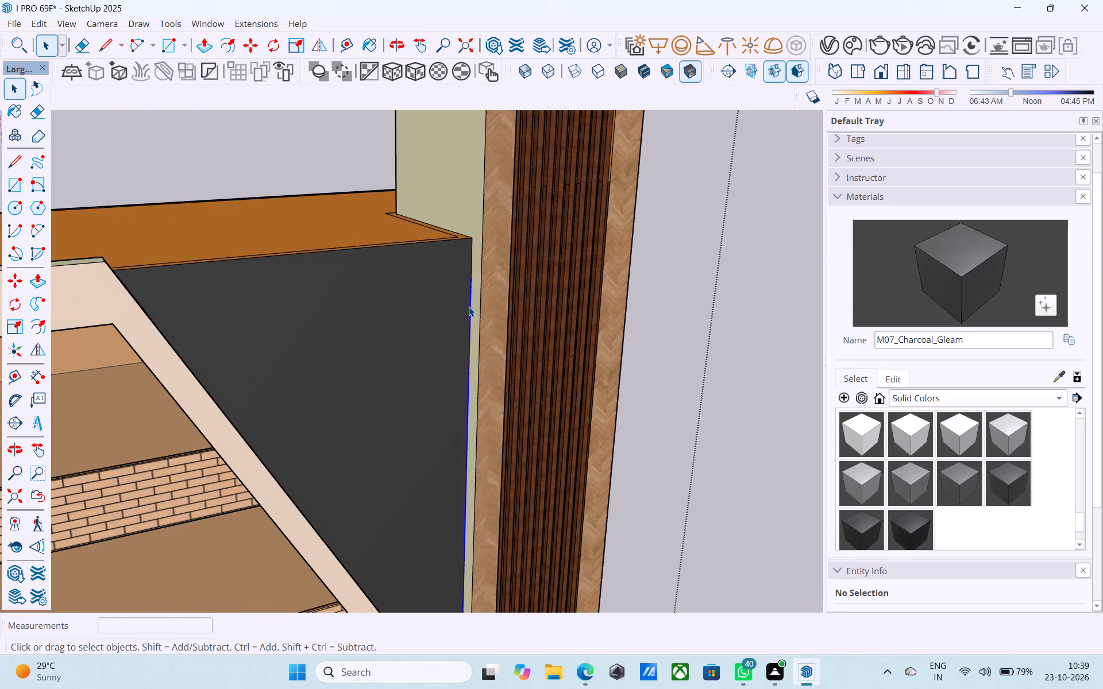
shift+click(472, 260)
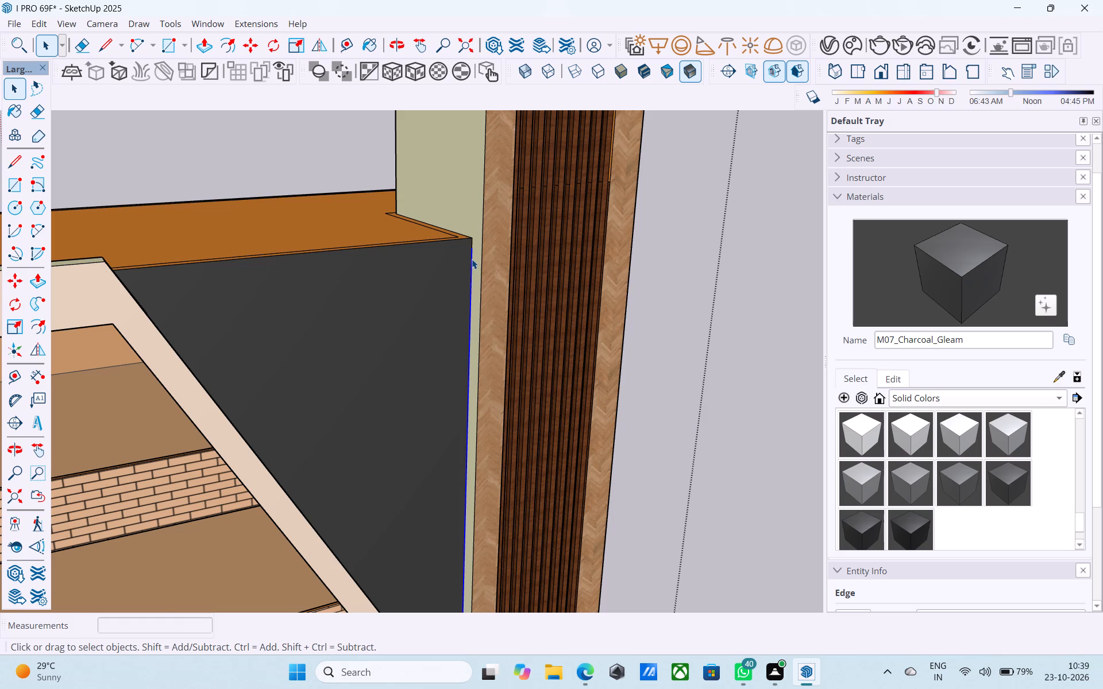
scroll(469, 250, up, 7)
shift+click(473, 241)
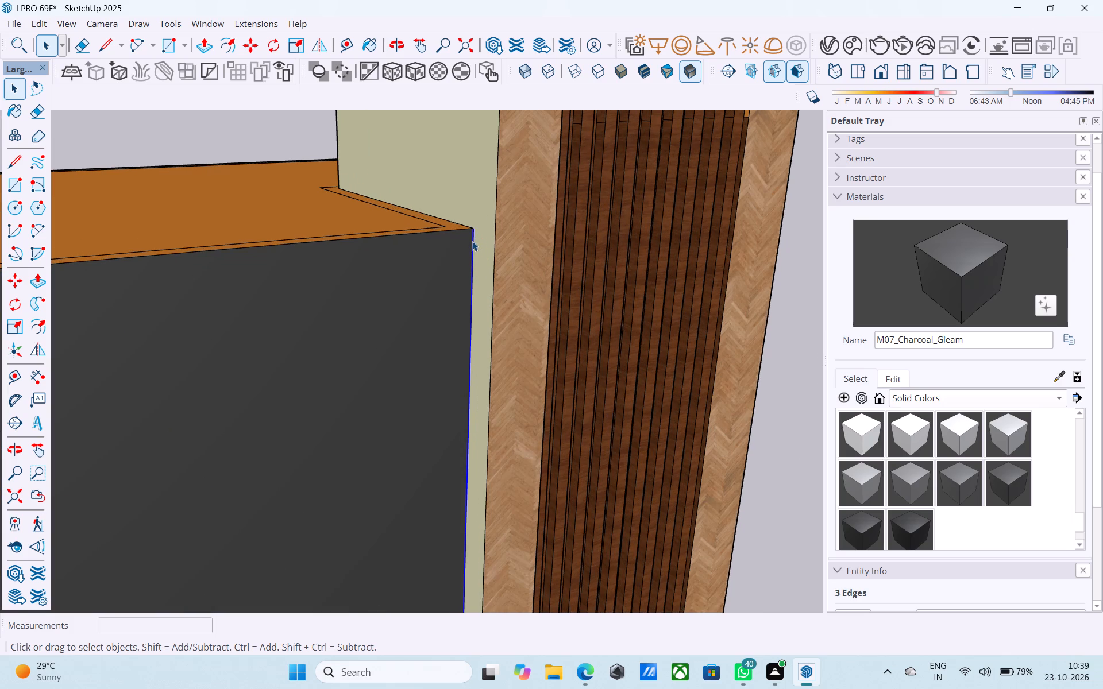
key(m)
click(474, 231)
scroll(473, 231, down, 4)
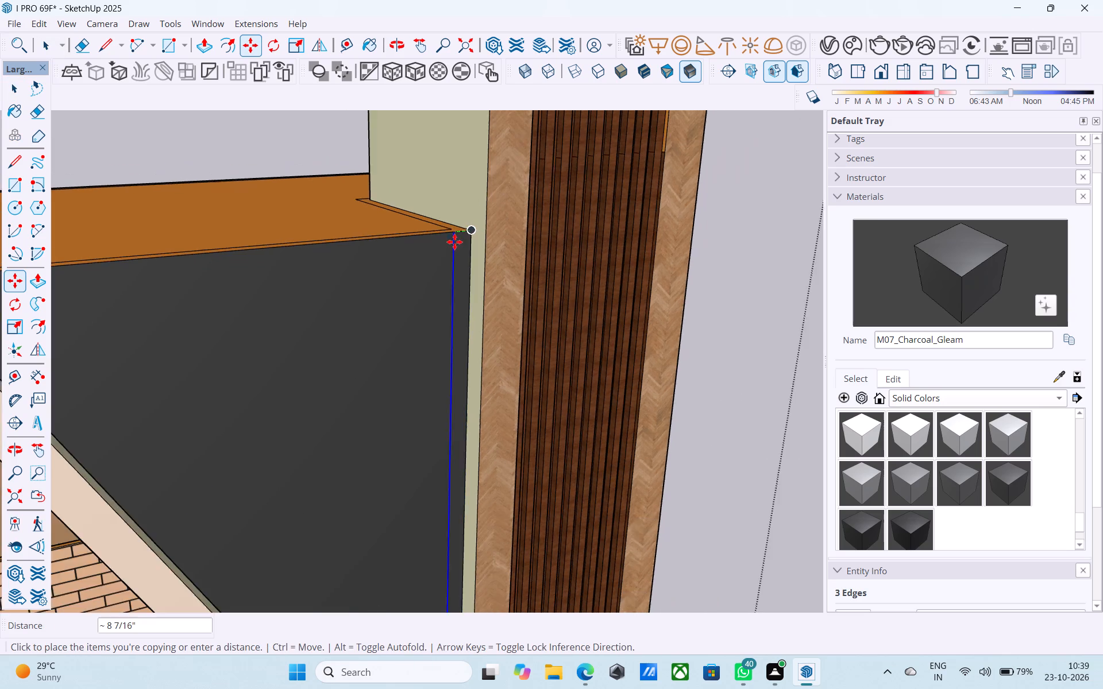
scroll(454, 242, down, 3)
middle_drag(405, 253, 416, 299)
scroll(310, 307, up, 9)
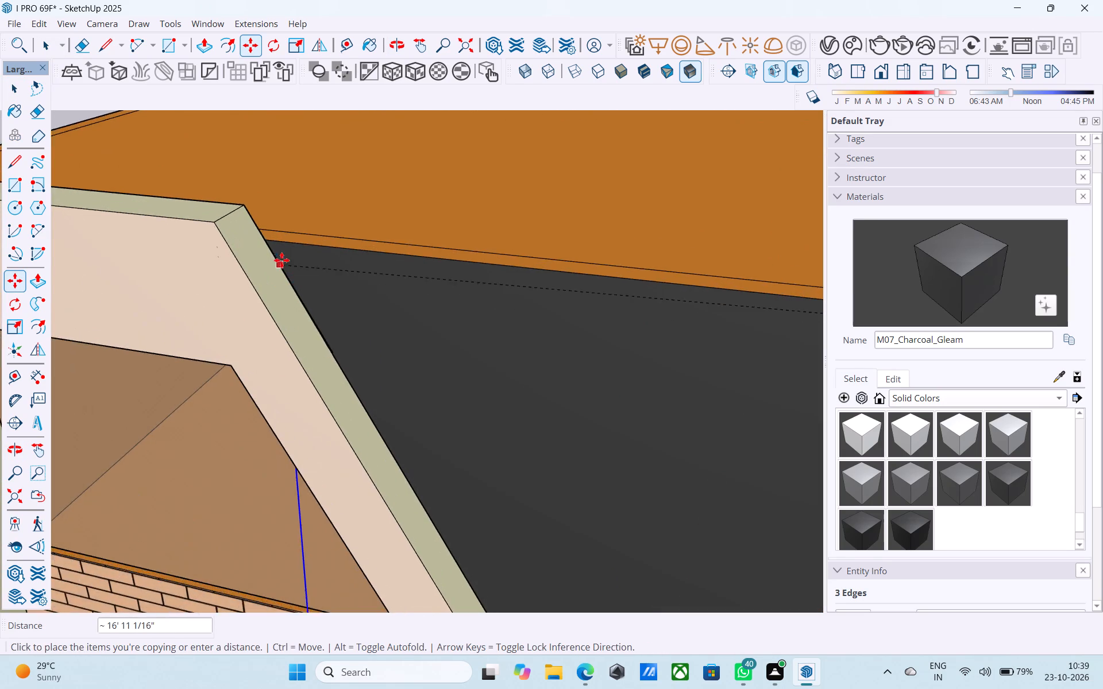
scroll(281, 260, up, 2)
middle_drag(269, 228, 172, 331)
scroll(293, 231, up, 4)
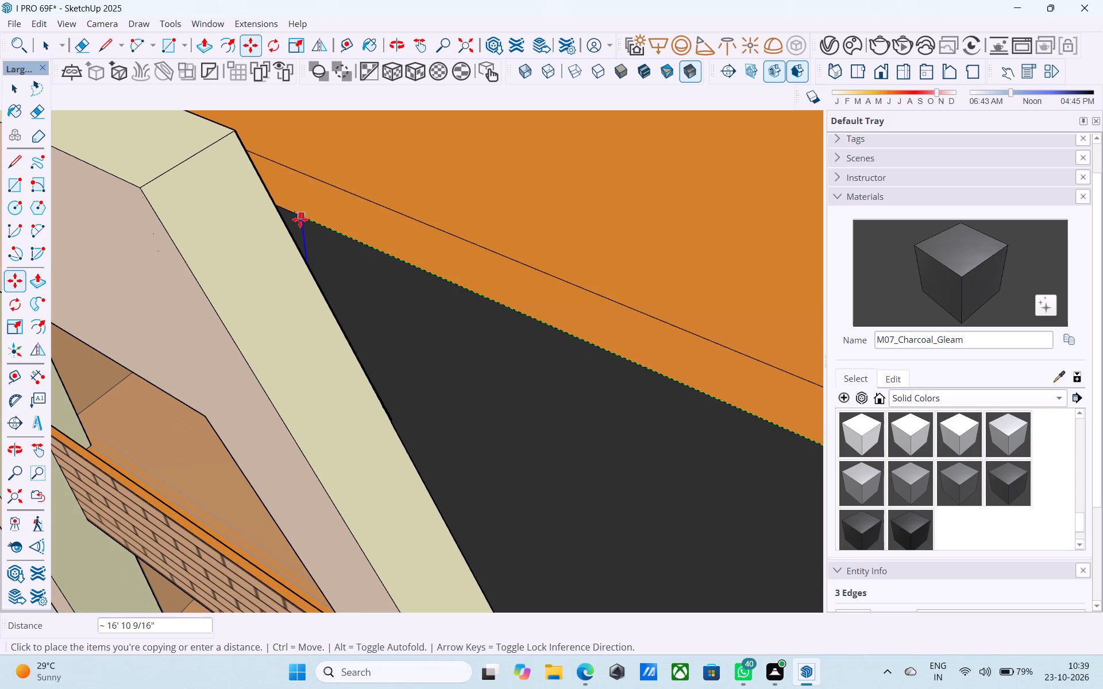
scroll(286, 208, up, 4)
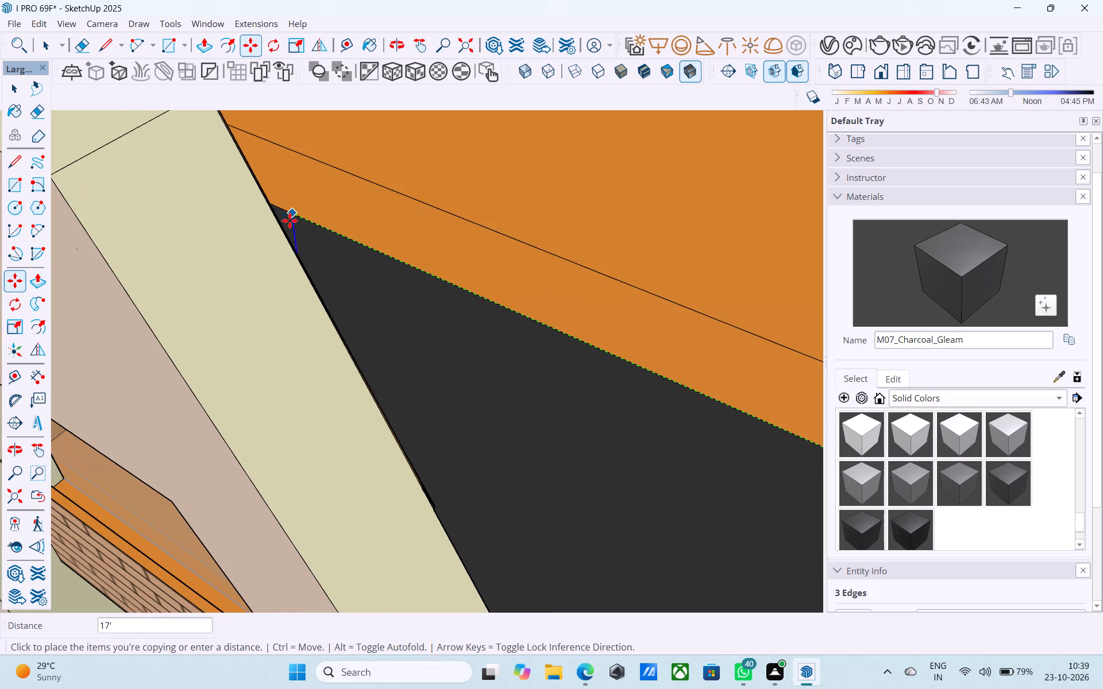
scroll(280, 212, up, 2)
click(277, 204)
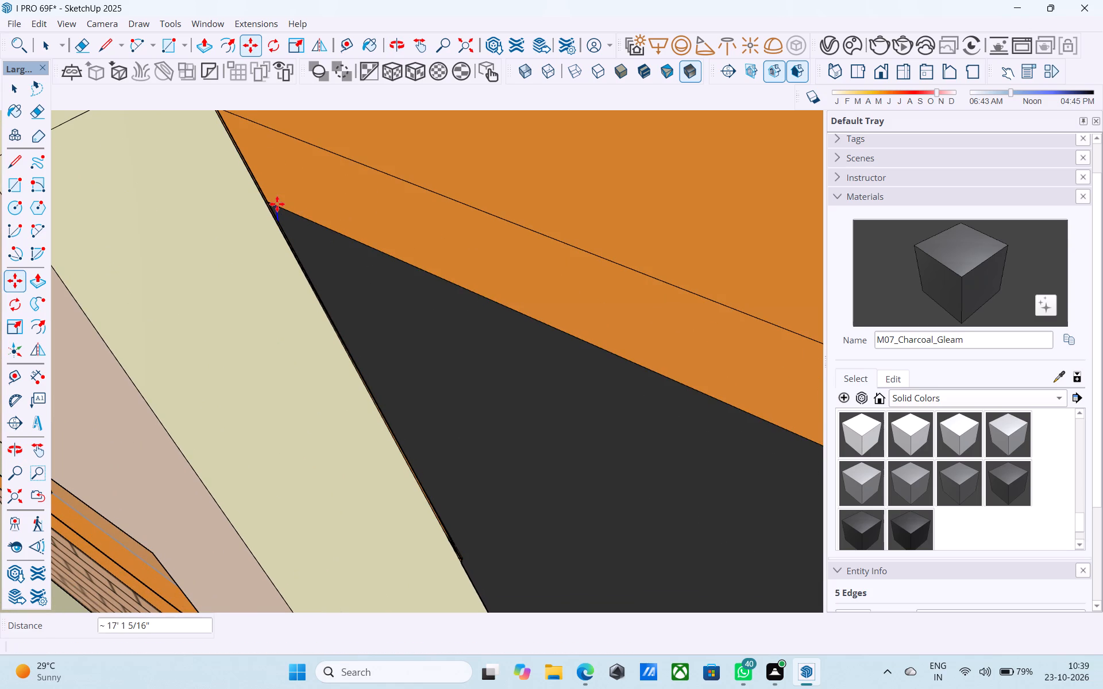
Divide the copied edge distance into 30 equal spacings to line the charcoal panel vertically.
key(slash)
text(30)
key(Return)
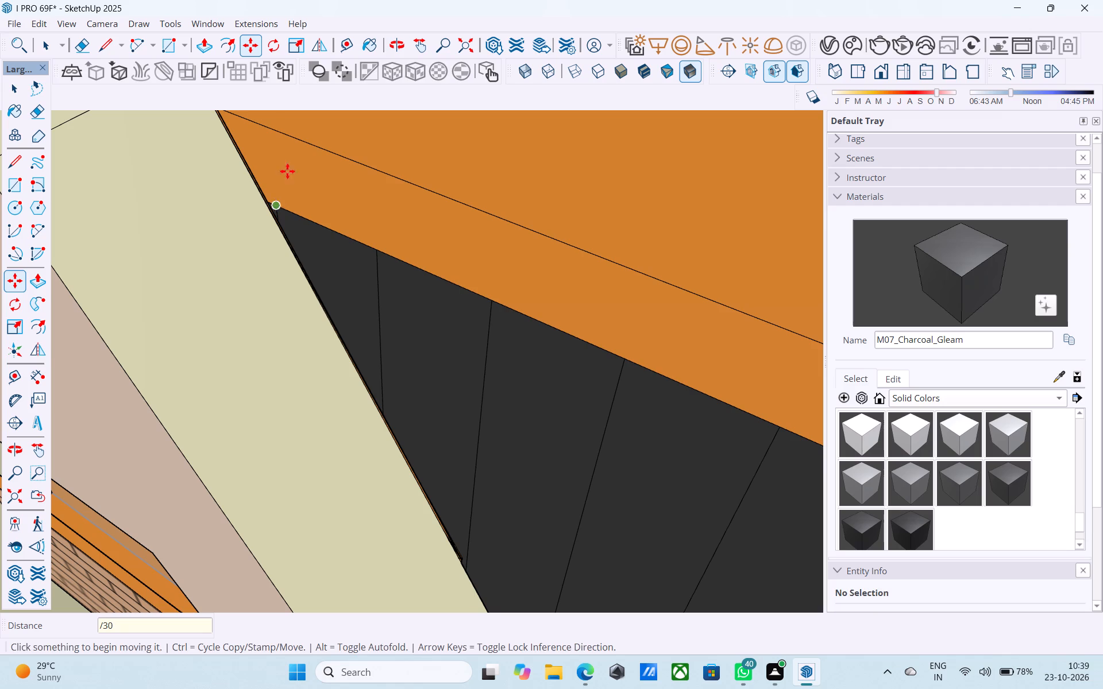
Erase the stray copied lines crossing the upper balcony openings on the side farthest from the column.
scroll(159, 49, down, 6)
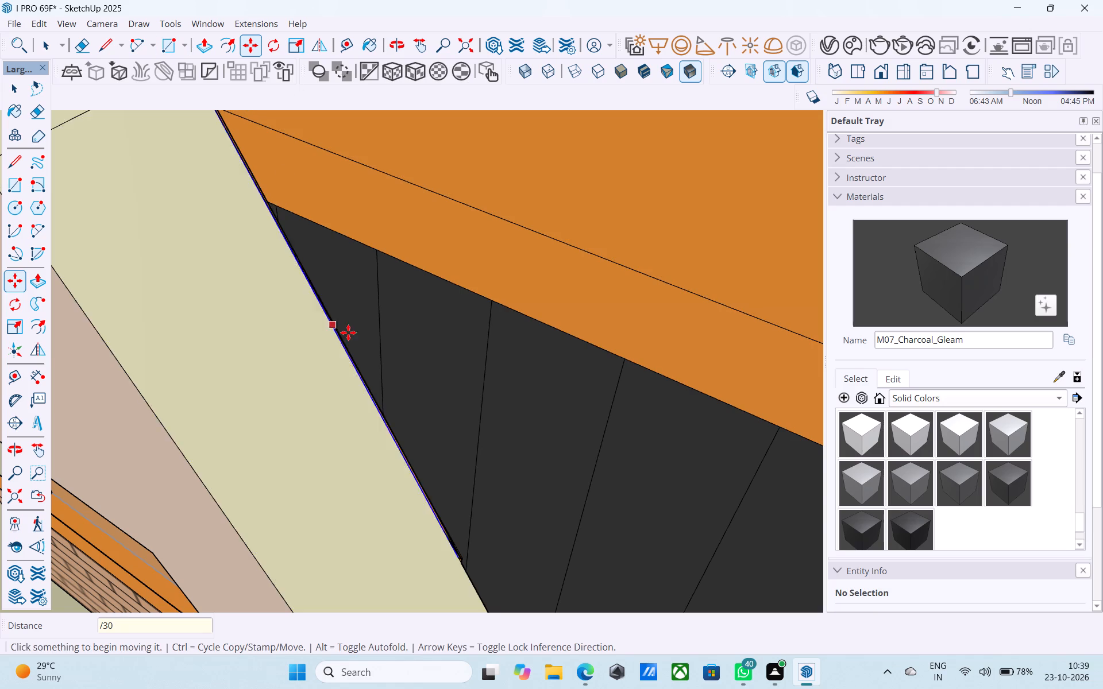
scroll(348, 327, down, 17)
scroll(505, 273, down, 5)
middle_drag(467, 338, 553, 207)
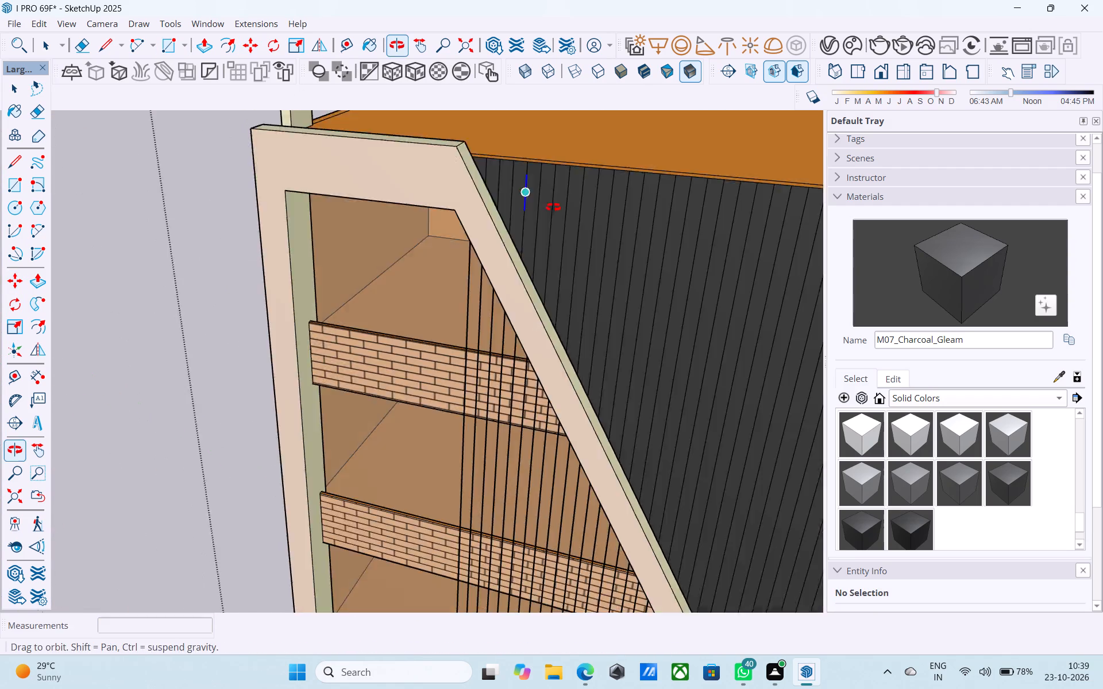
middle_drag(553, 207, 559, 198)
scroll(532, 251, down, 10)
middle_drag(461, 312, 590, 276)
scroll(586, 280, up, 4)
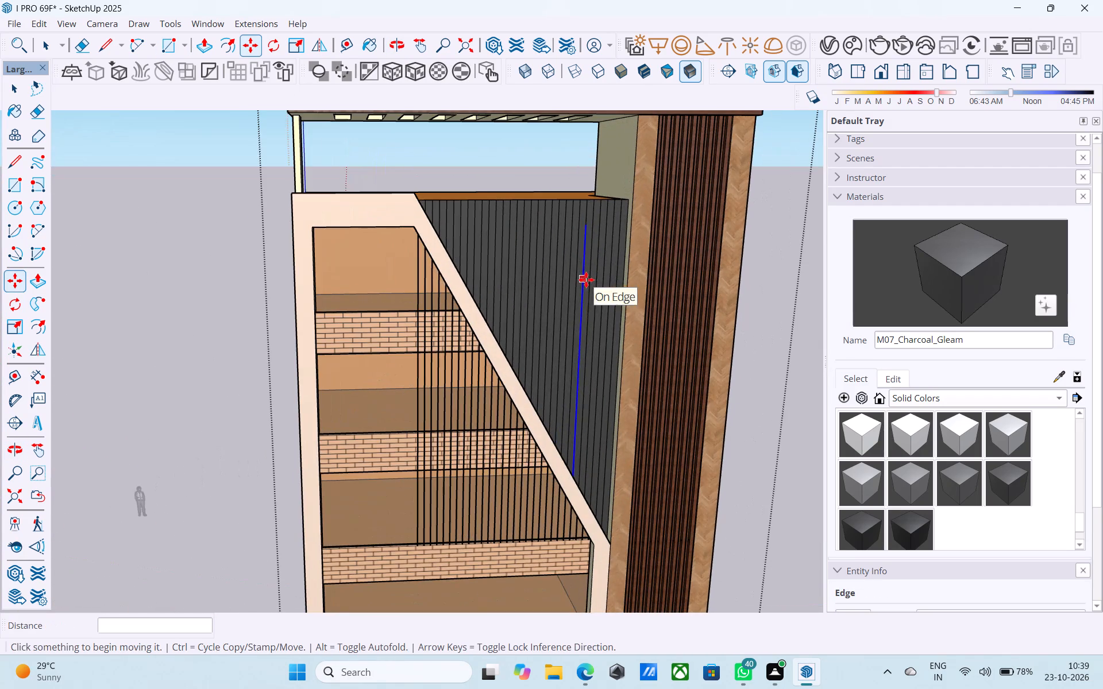
key(space)
drag(458, 374, 435, 378)
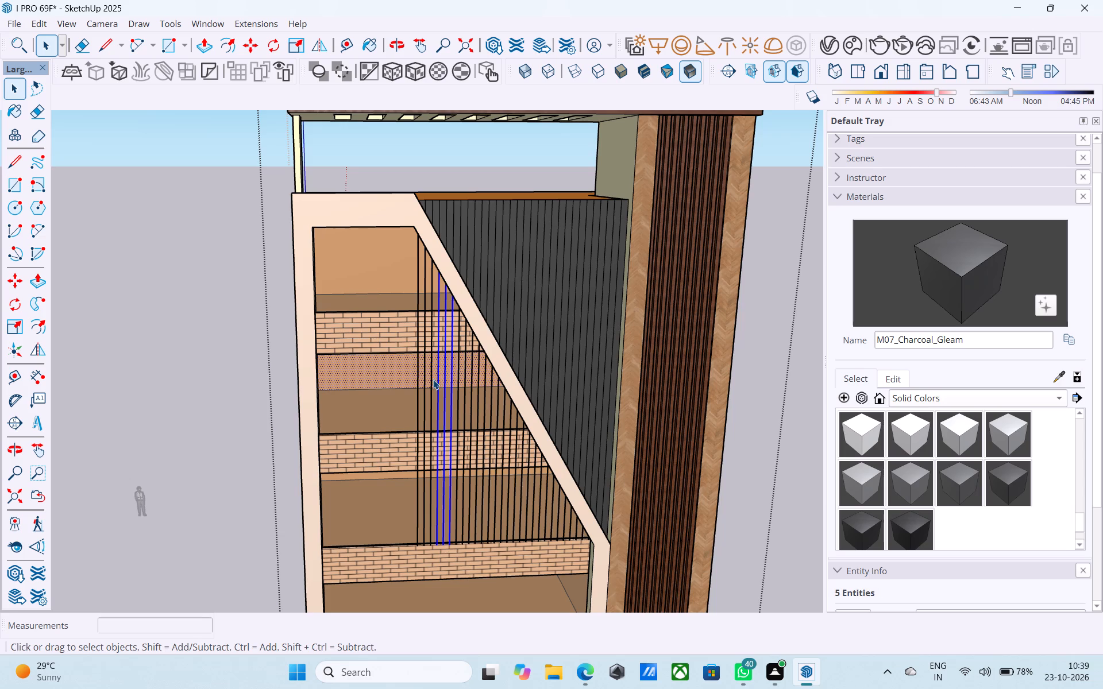
middle_drag(437, 380, 460, 382)
key(e)
drag(423, 388, 461, 398)
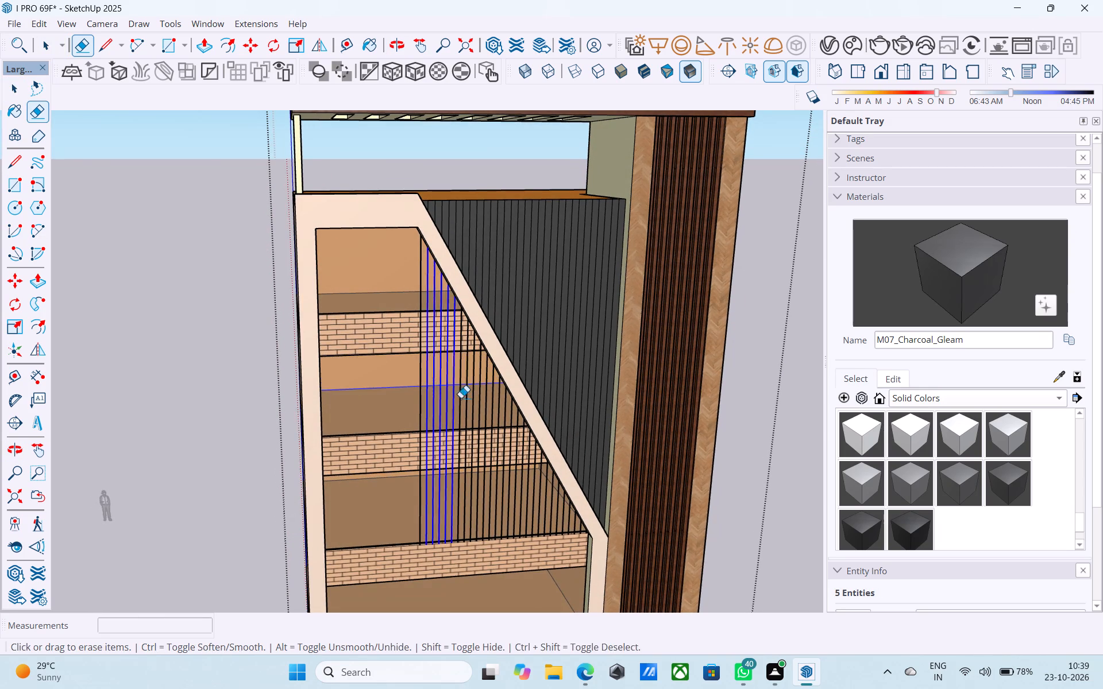
drag(461, 398, 462, 398)
drag(413, 387, 439, 391)
Erase the remaining stray vertical lines crossing the balcony openings beside the sloping frame, undoing and redoing one erasure.
middle_drag(441, 394, 541, 404)
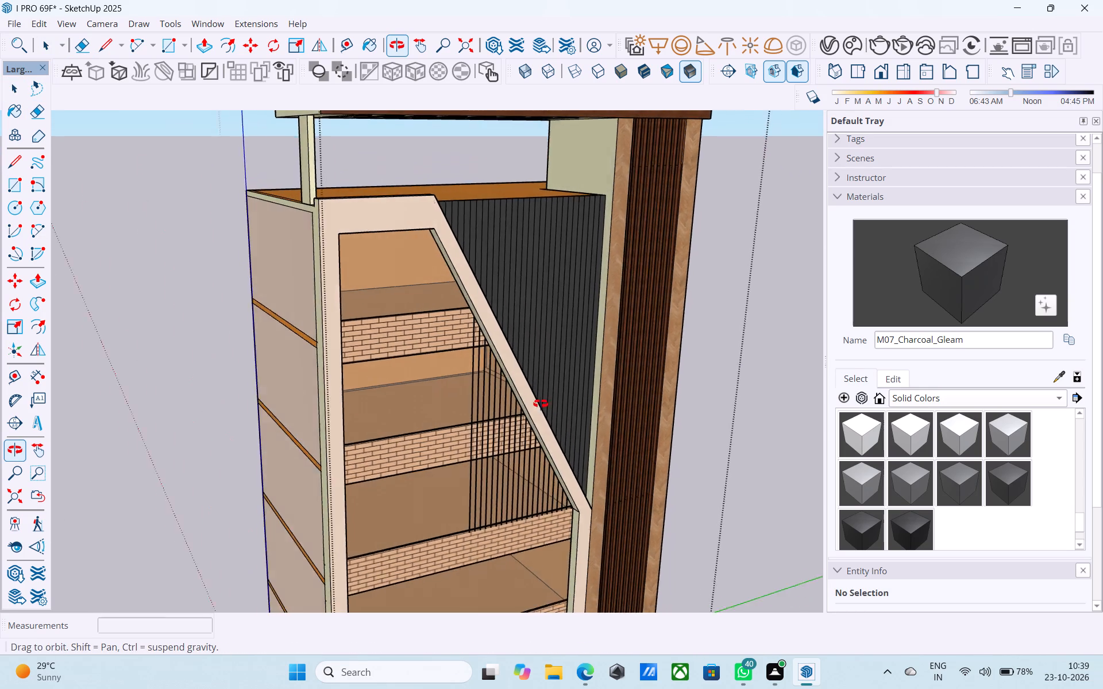
middle_drag(541, 404, 617, 432)
scroll(489, 462, up, 4)
drag(452, 496, 539, 470)
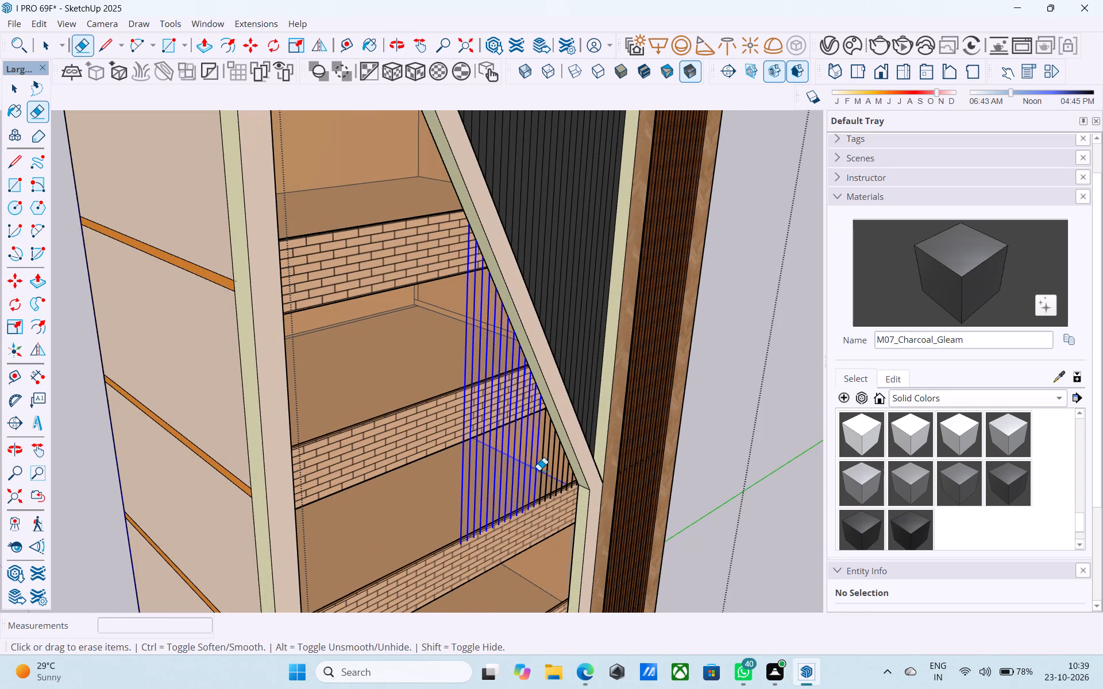
scroll(541, 471, up, 8)
drag(520, 467, 599, 480)
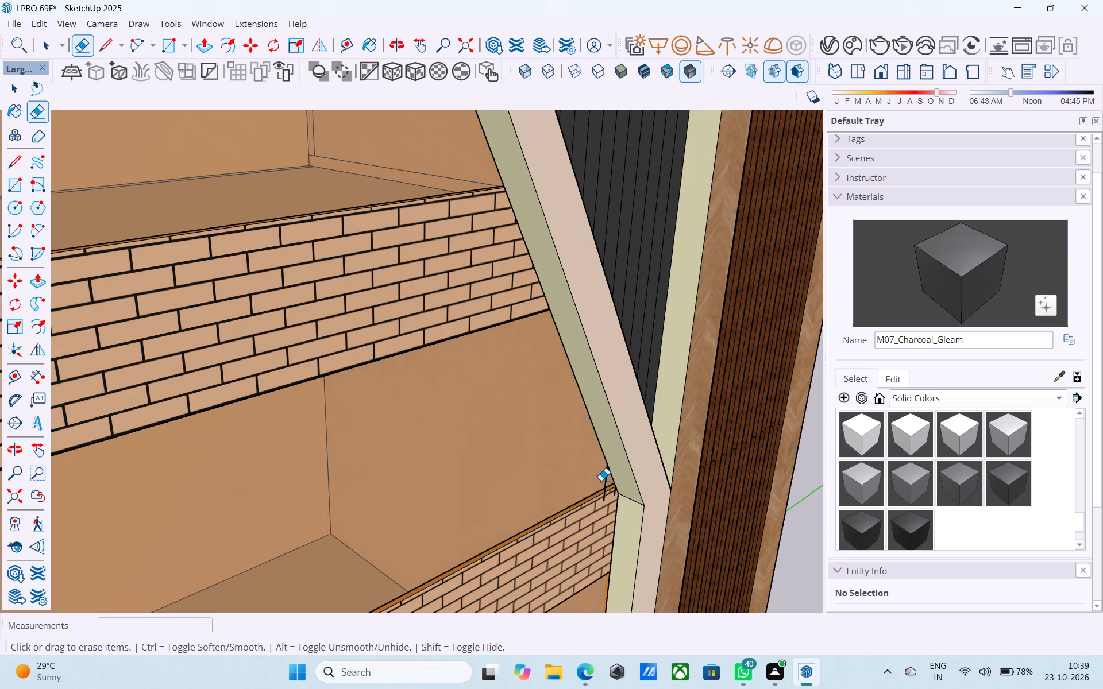
key(ctrl+z)
scroll(586, 473, up, 1)
middle_drag(566, 460, 576, 429)
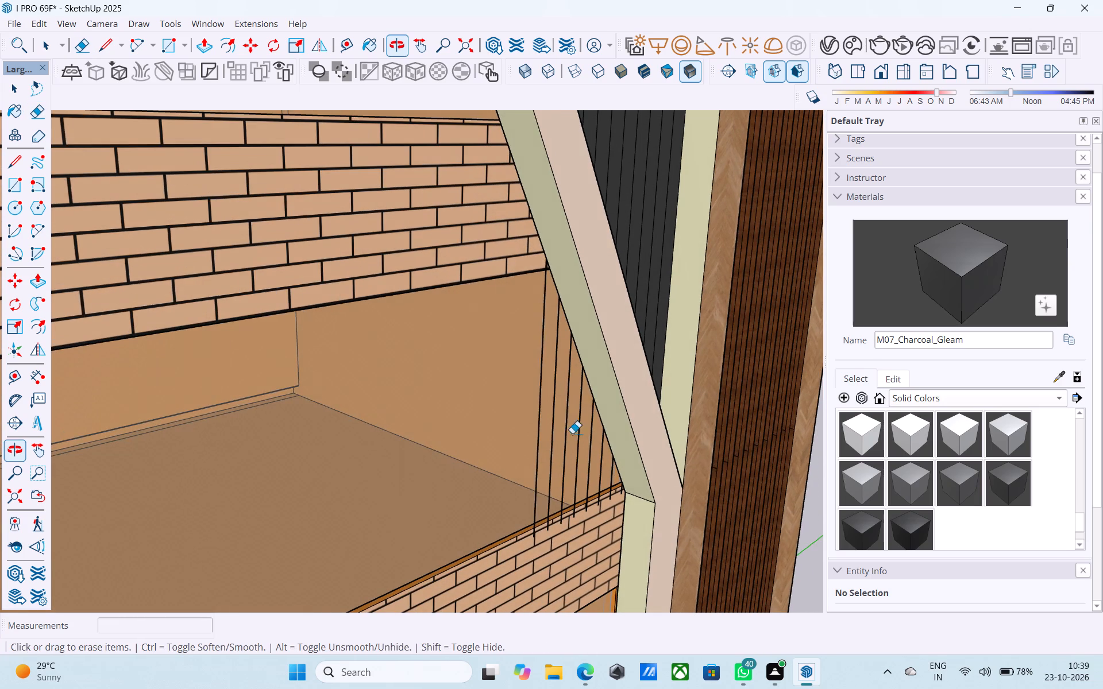
drag(527, 389, 563, 405)
drag(562, 407, 594, 442)
drag(599, 460, 603, 463)
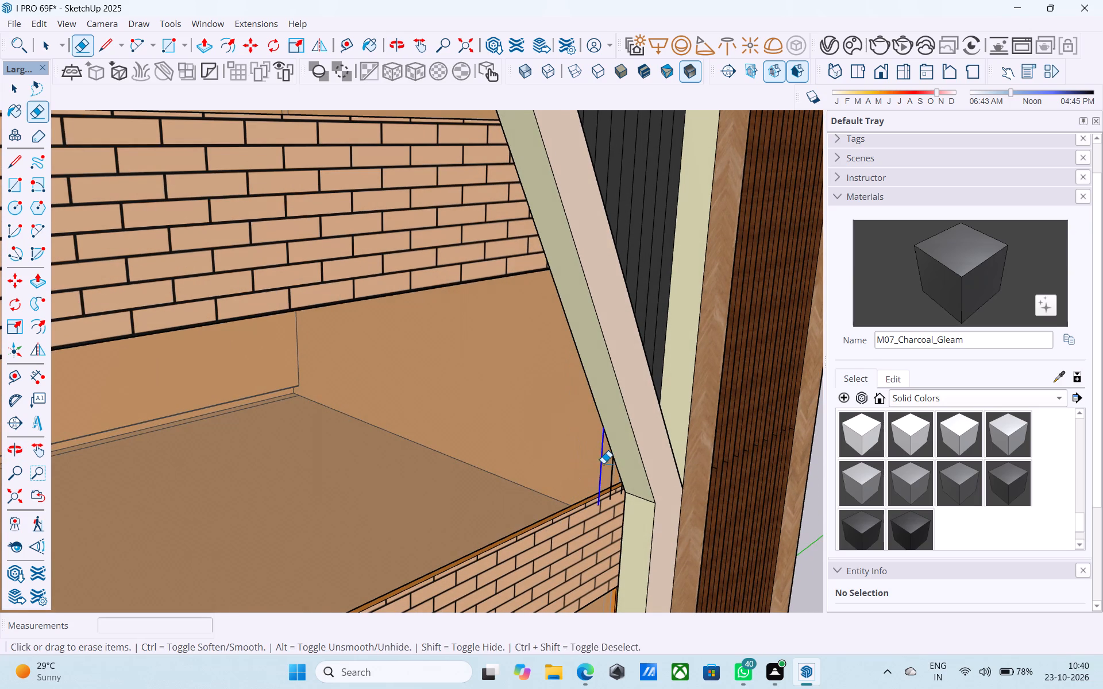
drag(603, 463, 604, 464)
click(610, 473)
middle_drag(584, 456, 484, 369)
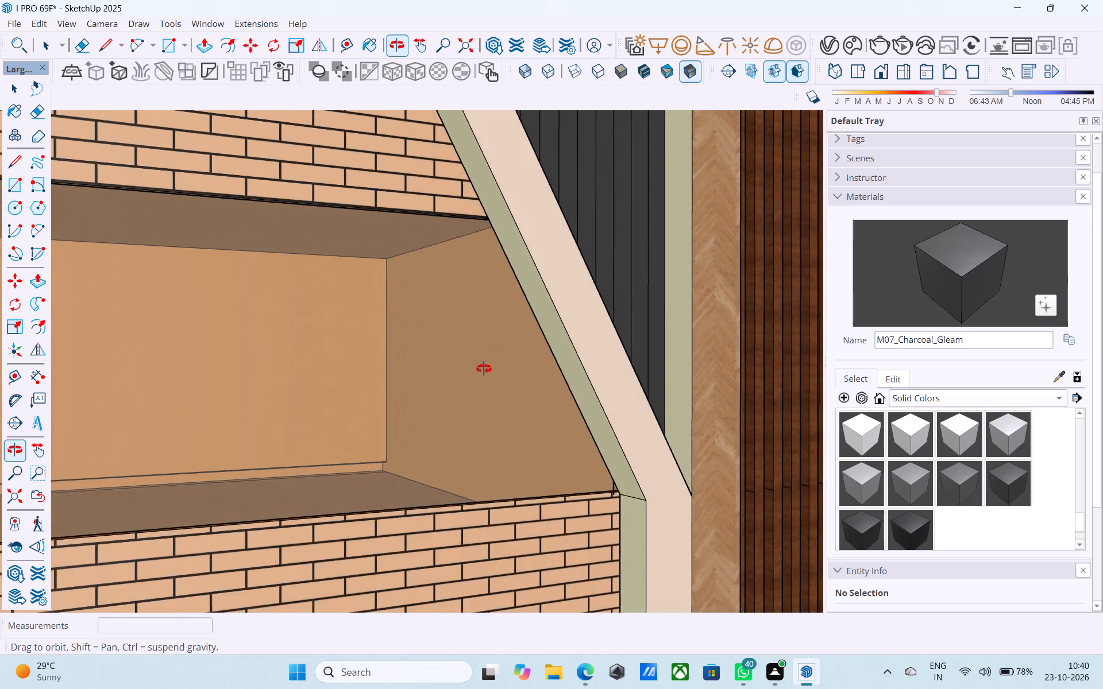
middle_drag(484, 369, 483, 362)
scroll(587, 512, up, 12)
middle_drag(614, 476, 553, 440)
drag(546, 428, 536, 423)
Save the model after checking the front facade and lined charcoal panel.
scroll(517, 417, down, 20)
scroll(517, 417, down, 13)
middle_drag(518, 390, 499, 445)
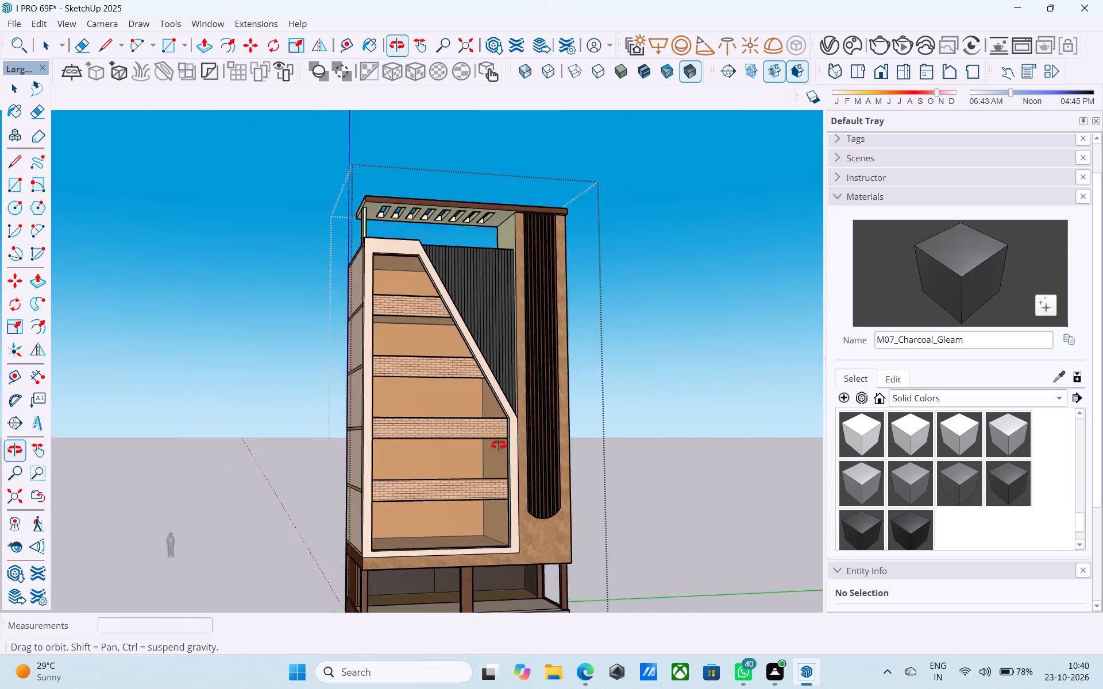
middle_drag(499, 445, 477, 550)
scroll(475, 289, up, 10)
scroll(480, 279, down, 10)
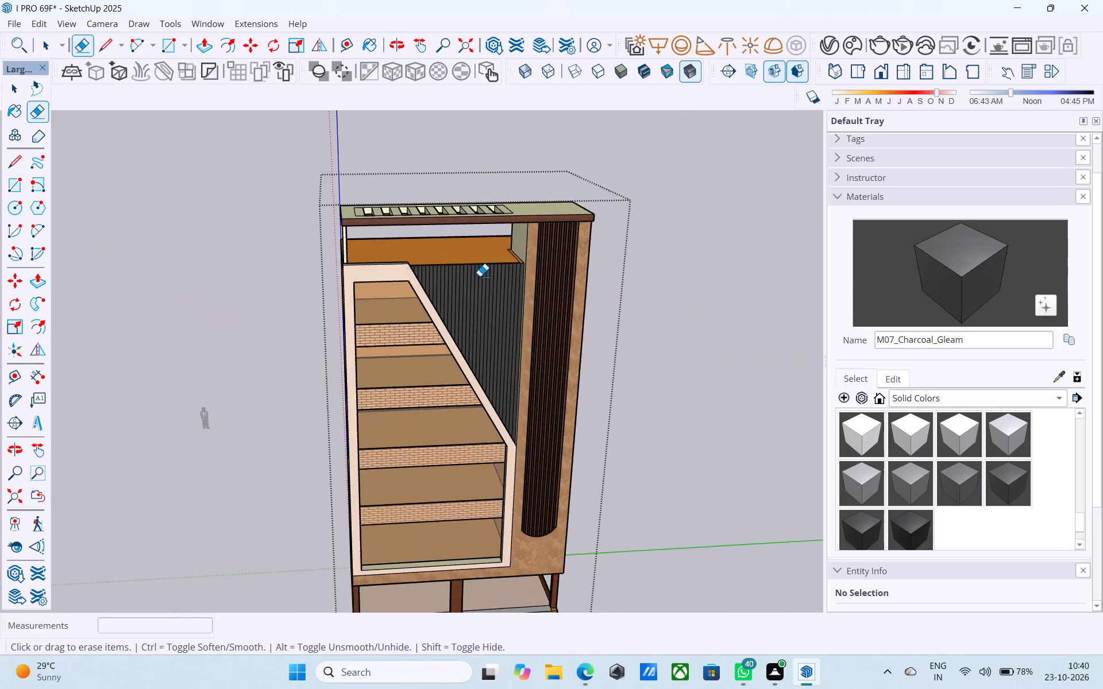
middle_drag(472, 270, 435, 247)
scroll(482, 263, up, 6)
middle_drag(485, 269, 533, 252)
scroll(542, 243, down, 4)
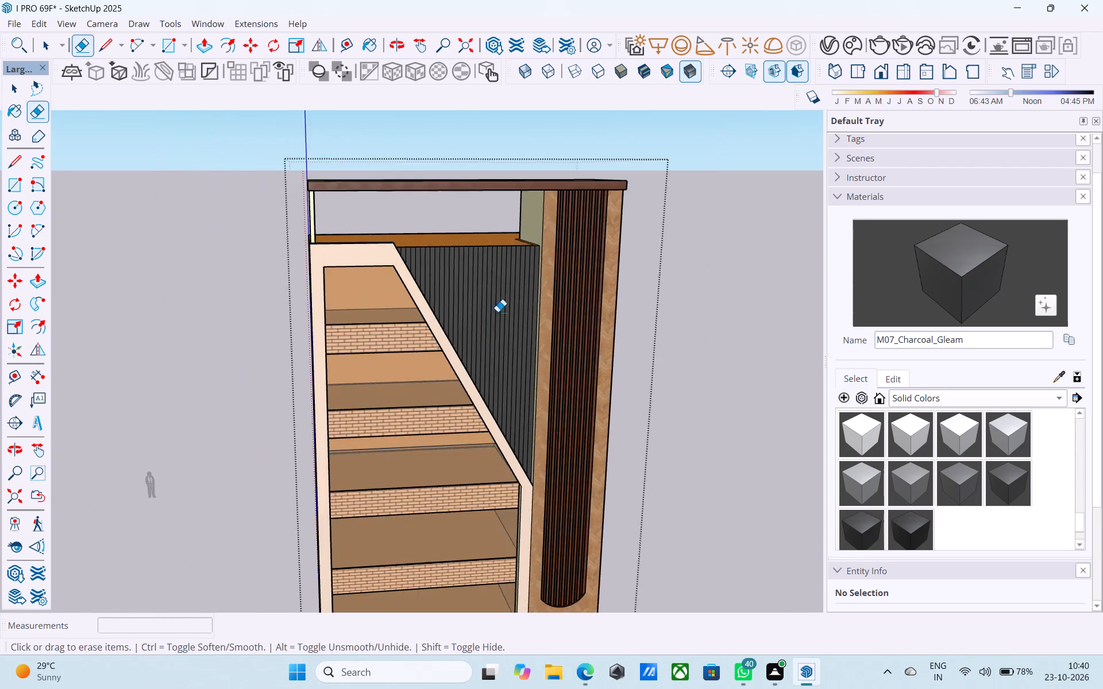
middle_drag(485, 331, 499, 286)
scroll(497, 282, down, 4)
middle_drag(495, 287, 443, 302)
scroll(452, 301, up, 3)
key(ctrl+s)
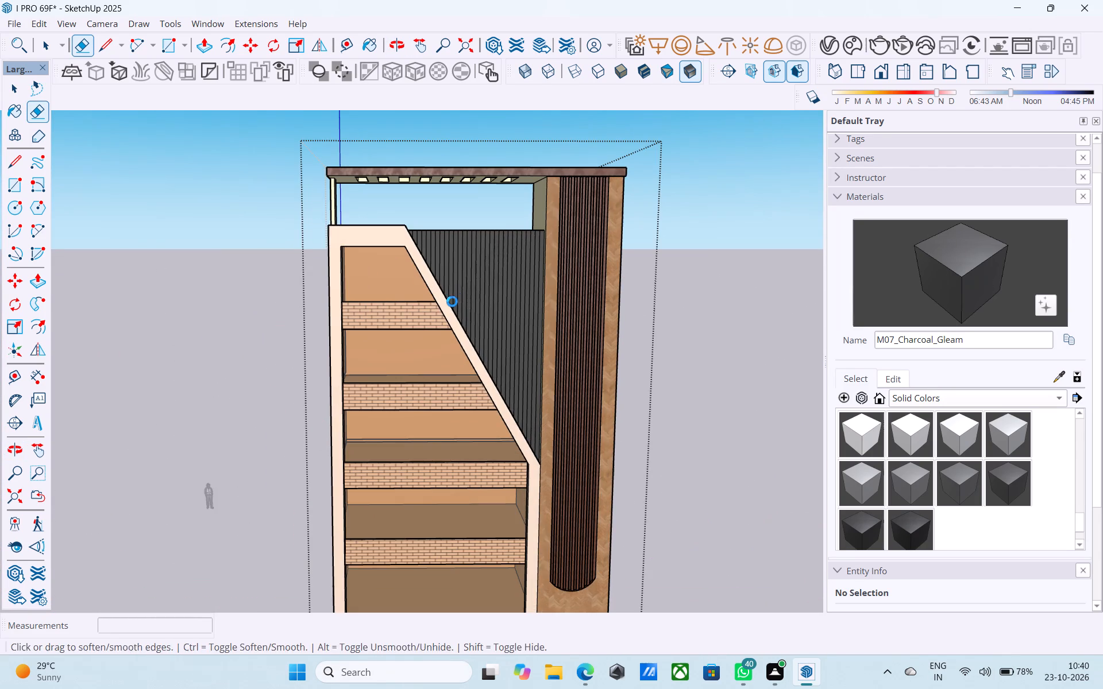
Examine the whole tower's front facade from below, straight on and at an angle.
key(space)
scroll(452, 300, down, 6)
middle_drag(436, 363, 417, 246)
scroll(443, 380, up, 8)
scroll(442, 382, down, 7)
middle_click(432, 380)
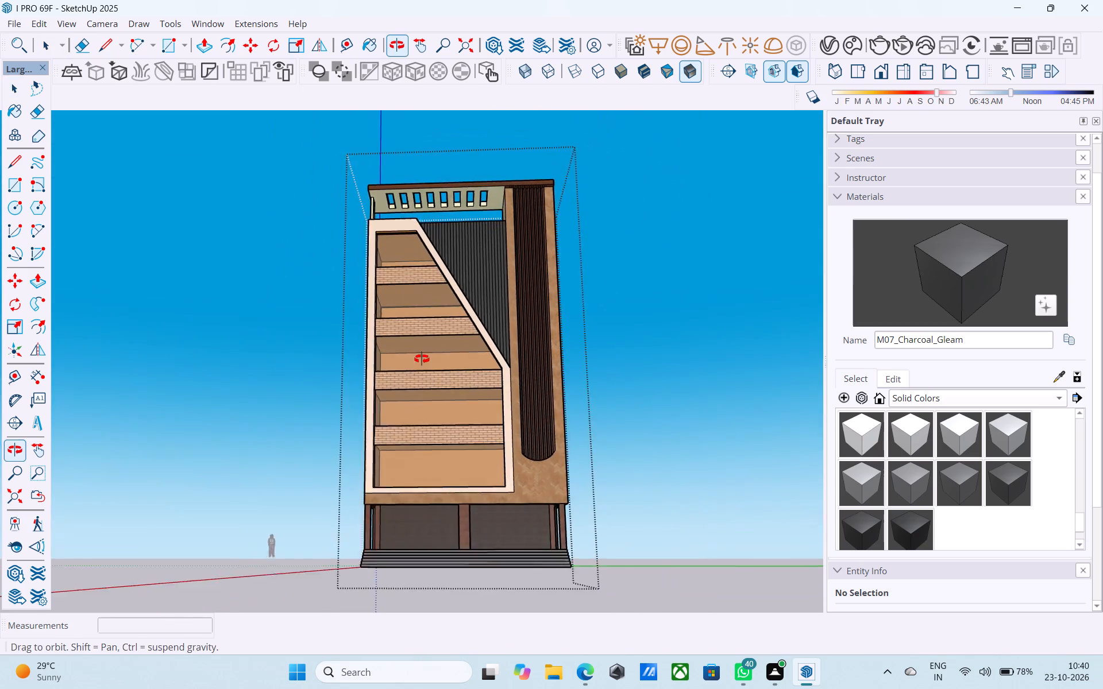
scroll(437, 378, up, 6)
scroll(437, 381, down, 6)
middle_drag(438, 392, 470, 466)
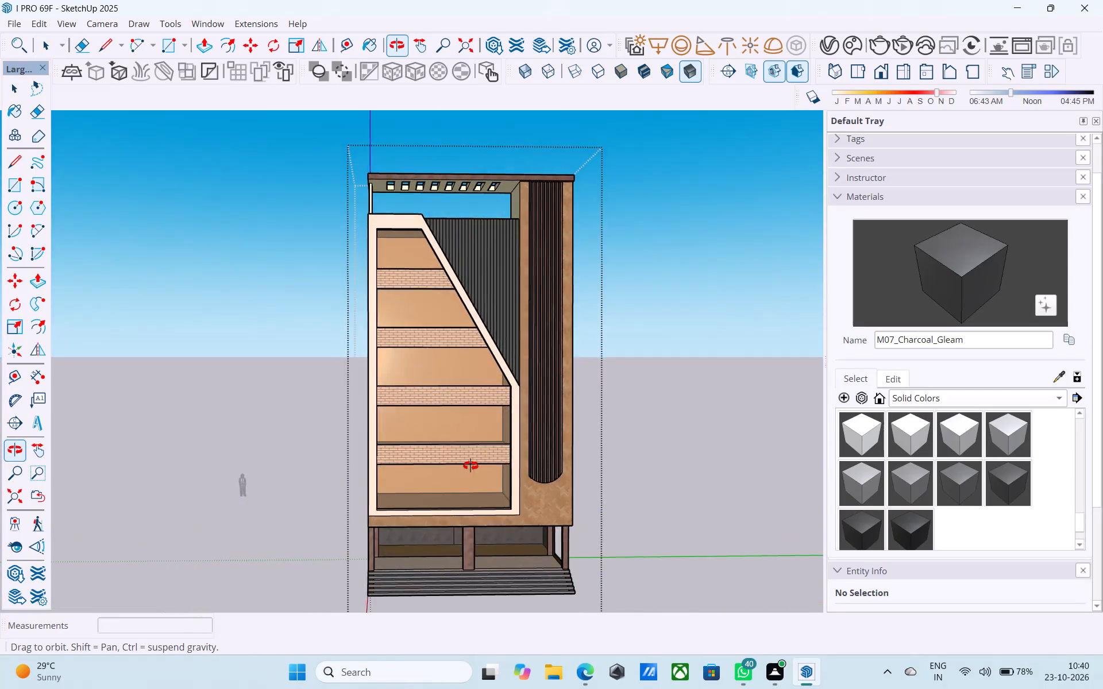
middle_drag(470, 466, 539, 459)
scroll(515, 459, up, 1)
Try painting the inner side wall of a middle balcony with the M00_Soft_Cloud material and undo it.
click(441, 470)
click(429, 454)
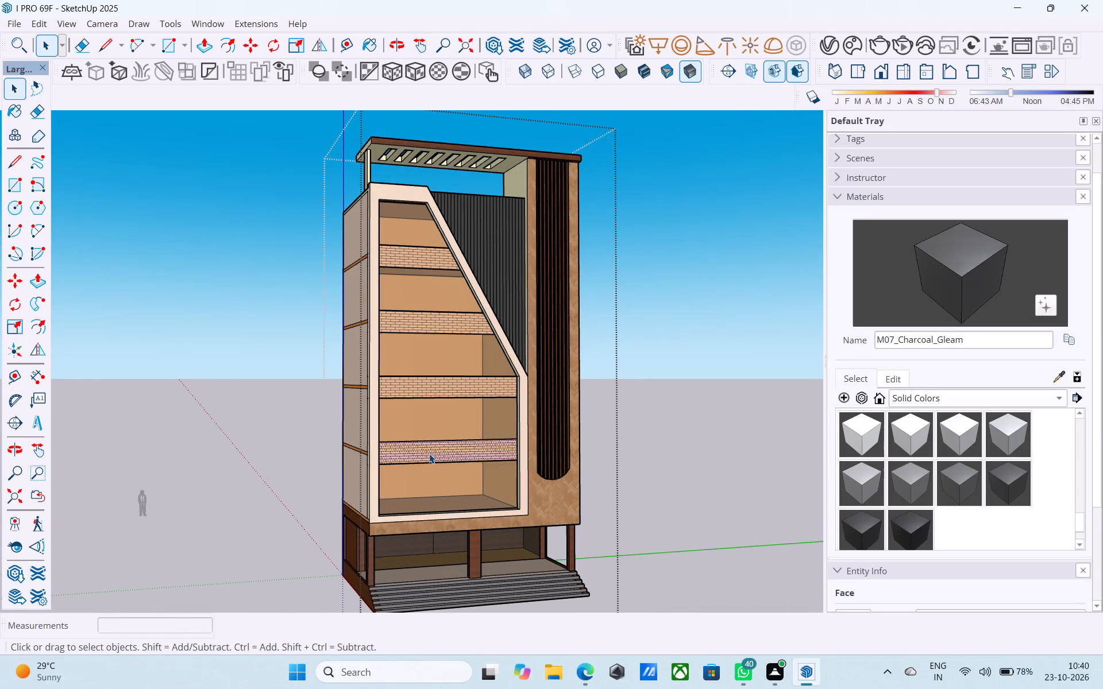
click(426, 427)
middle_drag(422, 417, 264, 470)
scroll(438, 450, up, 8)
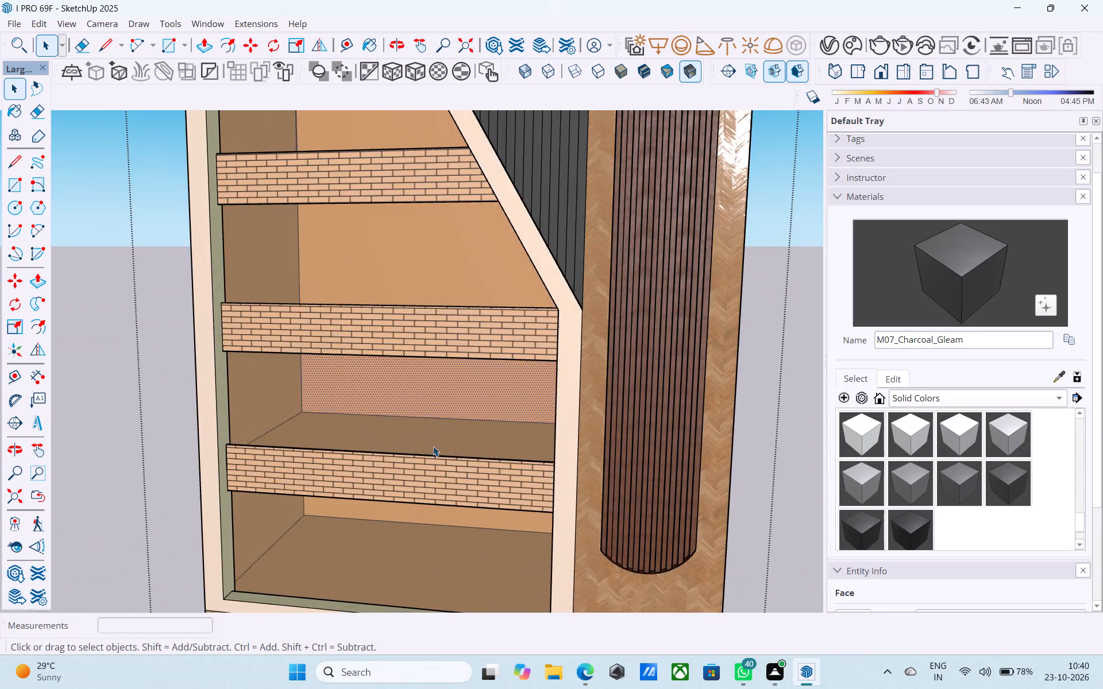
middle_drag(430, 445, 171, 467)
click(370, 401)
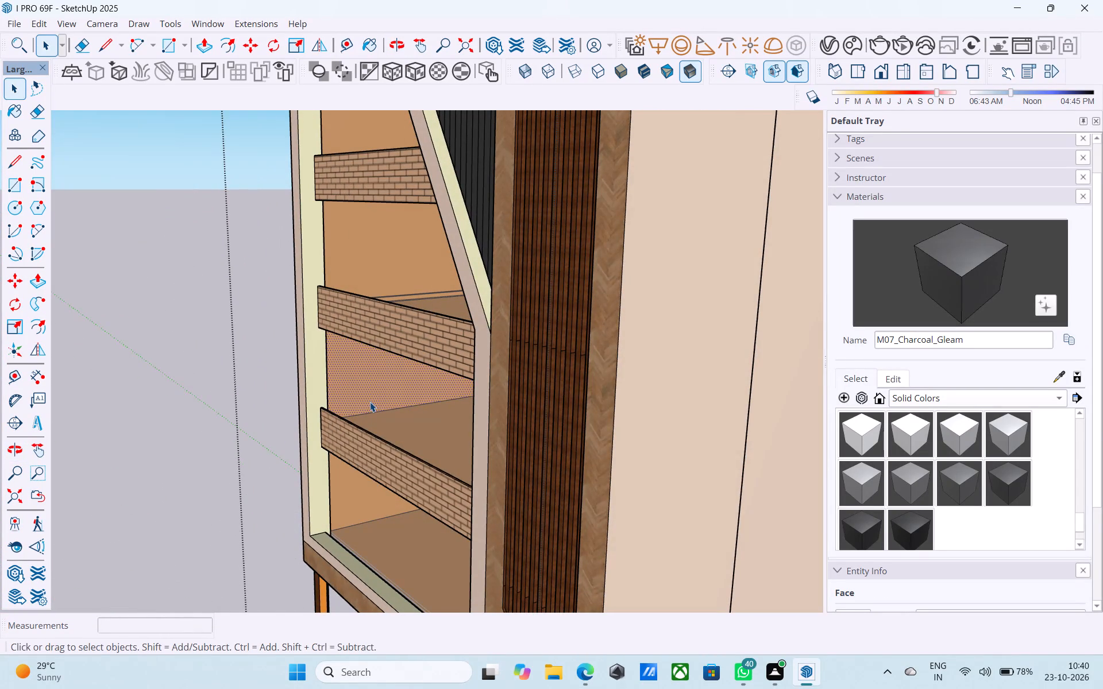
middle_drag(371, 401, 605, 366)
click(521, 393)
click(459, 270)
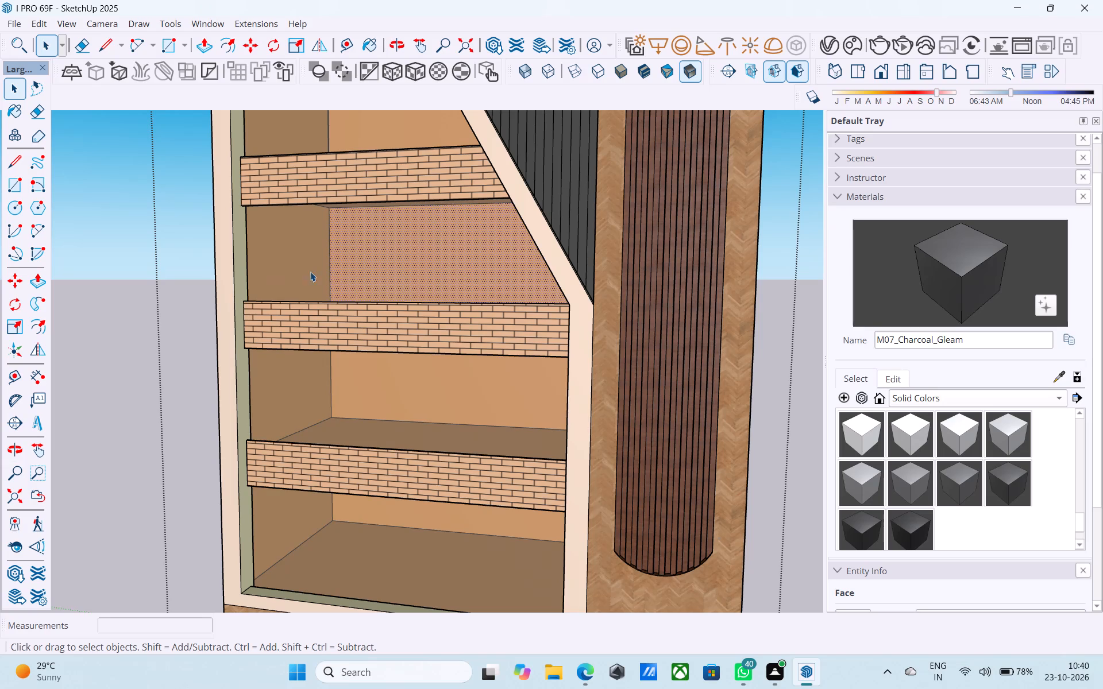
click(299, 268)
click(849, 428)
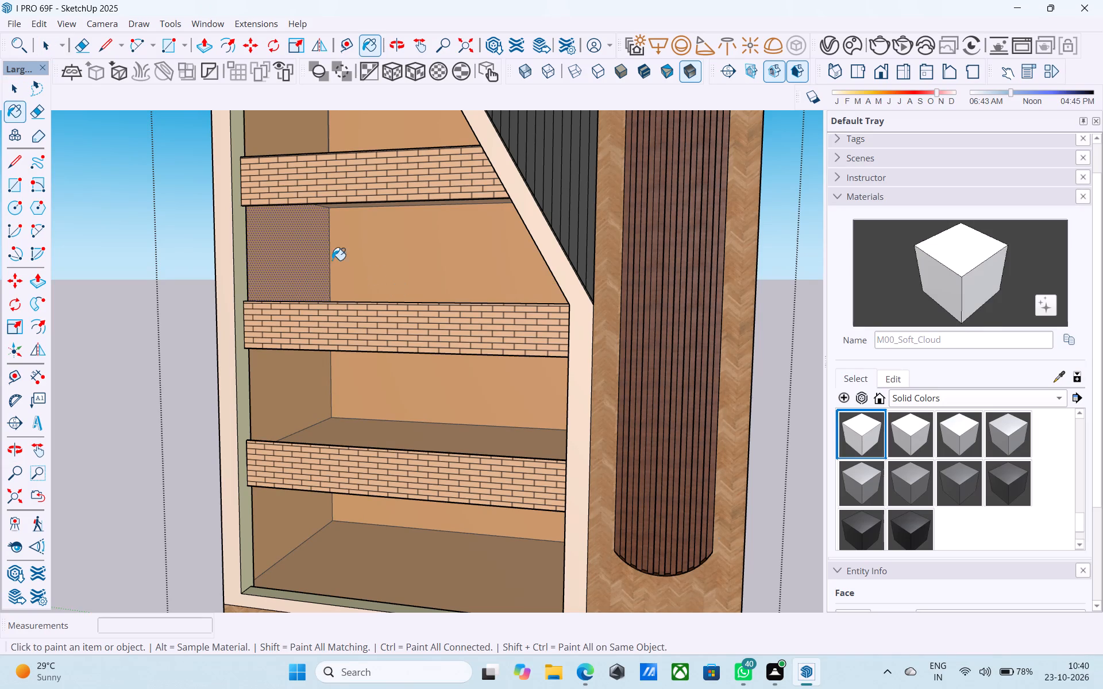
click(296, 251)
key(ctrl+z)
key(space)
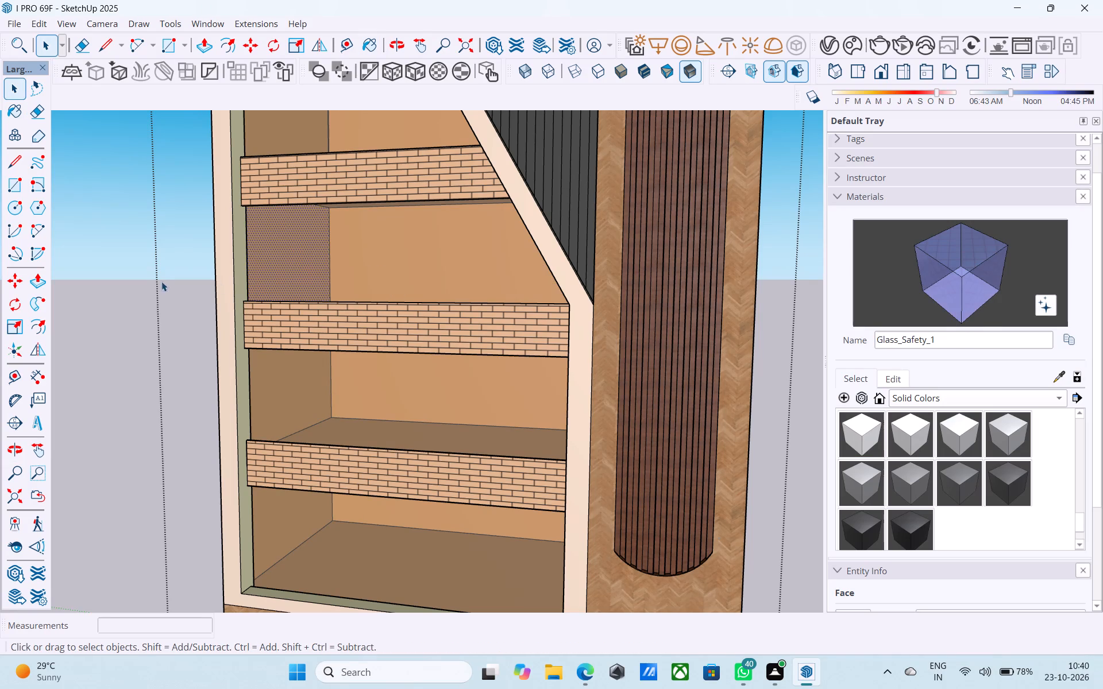
Leave the tower group and save the model.
click(157, 279)
key(ctrl+s)
Set the camera's field of view to about 61 degrees with the tower's front in frame.
scroll(156, 277, down, 3)
middle_drag(172, 282, 255, 298)
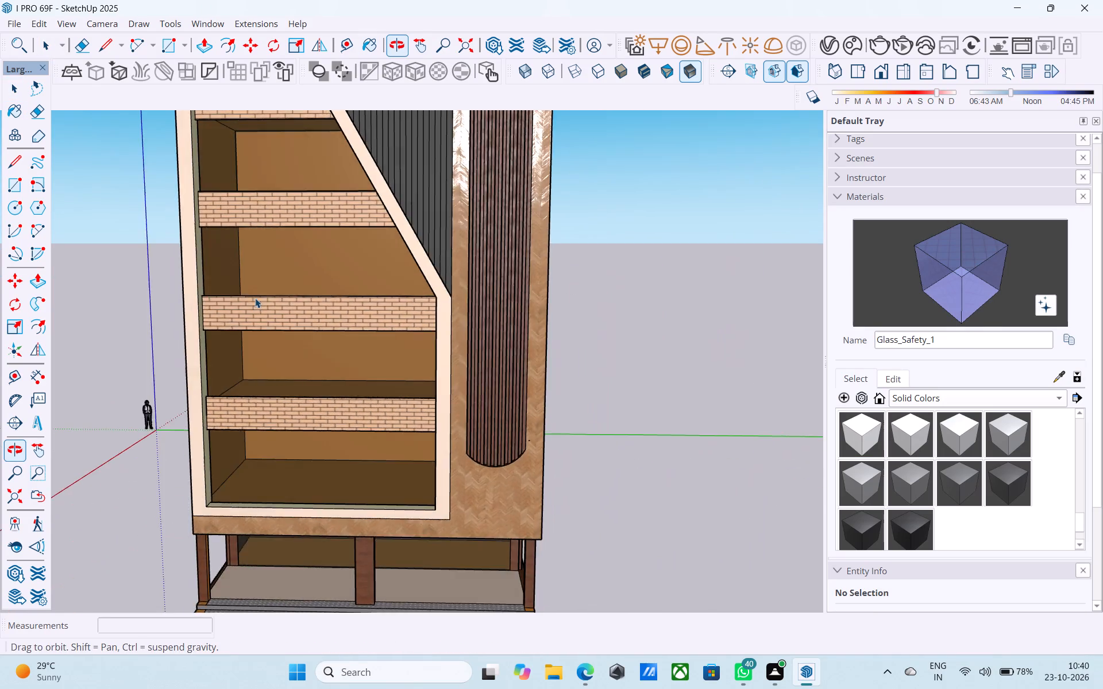
middle_drag(255, 298, 254, 297)
scroll(258, 298, down, 4)
middle_drag(260, 299, 251, 297)
middle_drag(258, 293, 409, 382)
shift+middle_drag(407, 373, 471, 393)
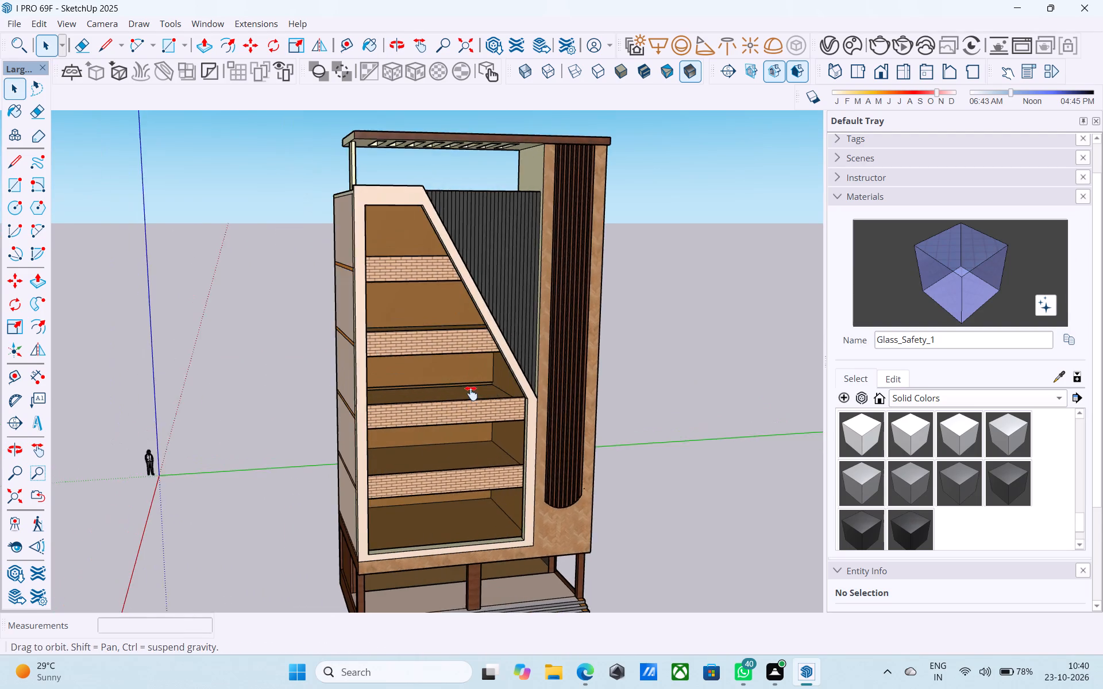
shift+middle_drag(471, 393, 469, 366)
scroll(464, 366, down, 2)
middle_drag(464, 366, 453, 351)
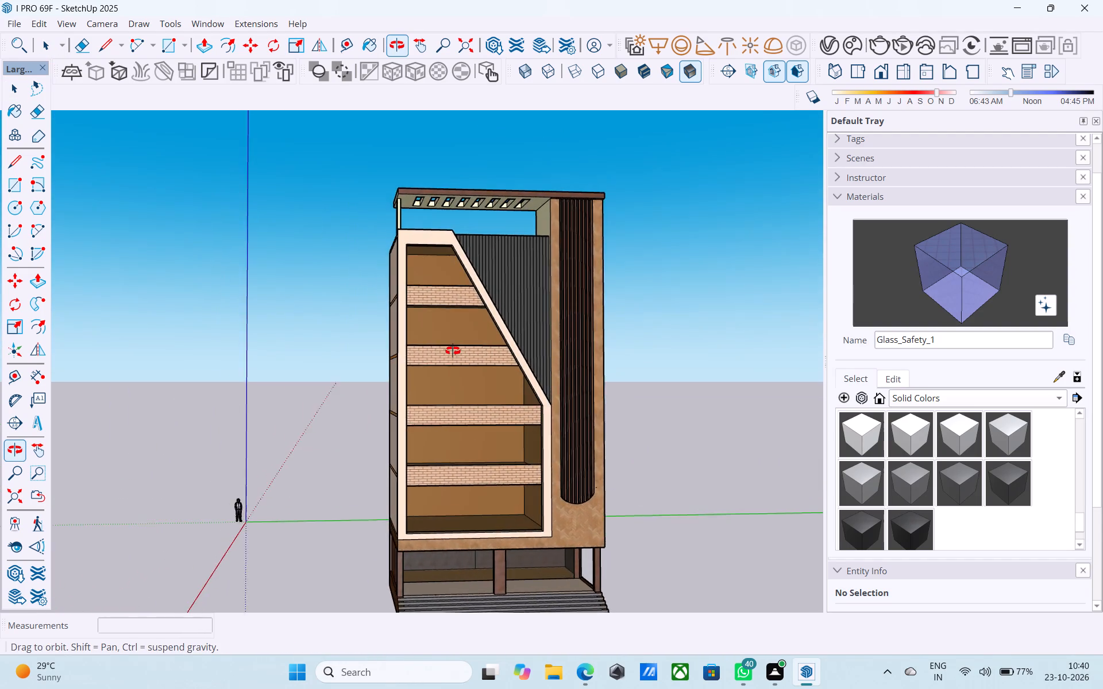
middle_drag(453, 351, 462, 334)
shift+middle_drag(475, 350, 433, 322)
scroll(438, 324, up, 2)
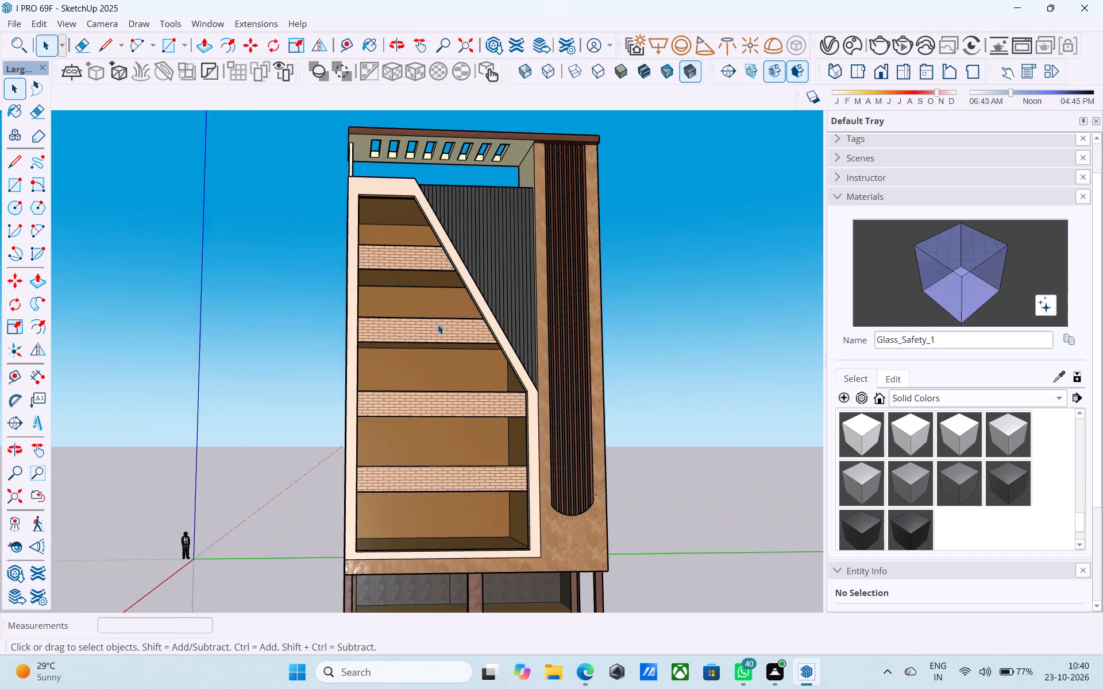
shift+middle_drag(437, 324, 447, 314)
scroll(392, 322, down, 1)
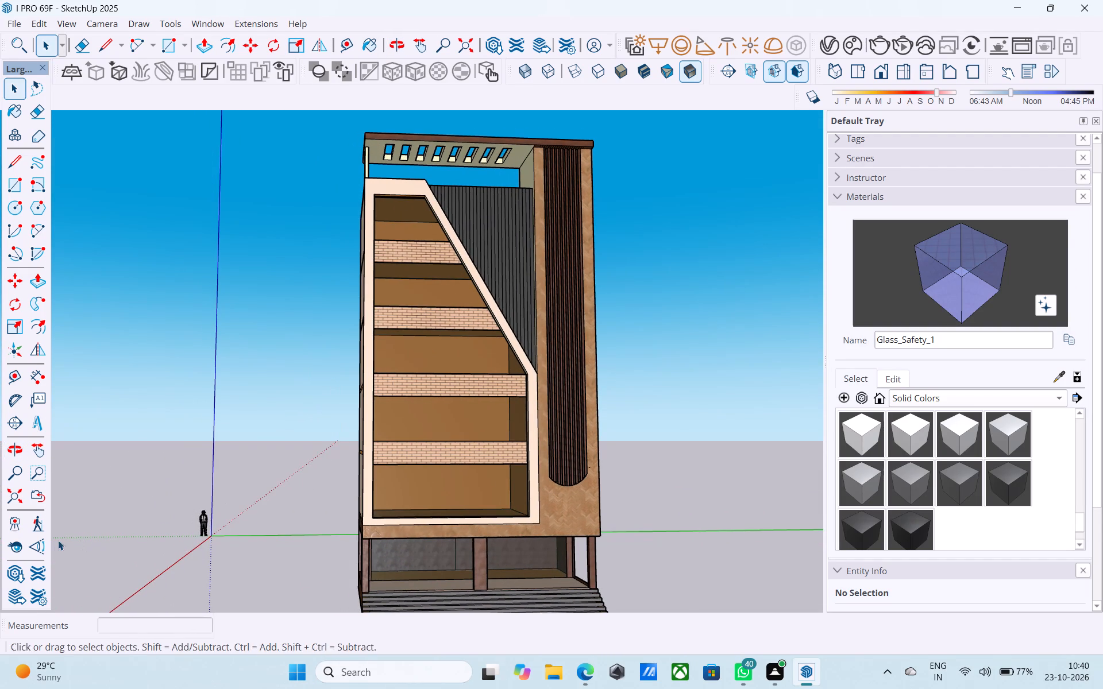
click(44, 540)
drag(411, 328, 308, 469)
Render an angled front view of the whole tower with V-Ray and close the frame buffer after checking it.
scroll(432, 365, down, 3)
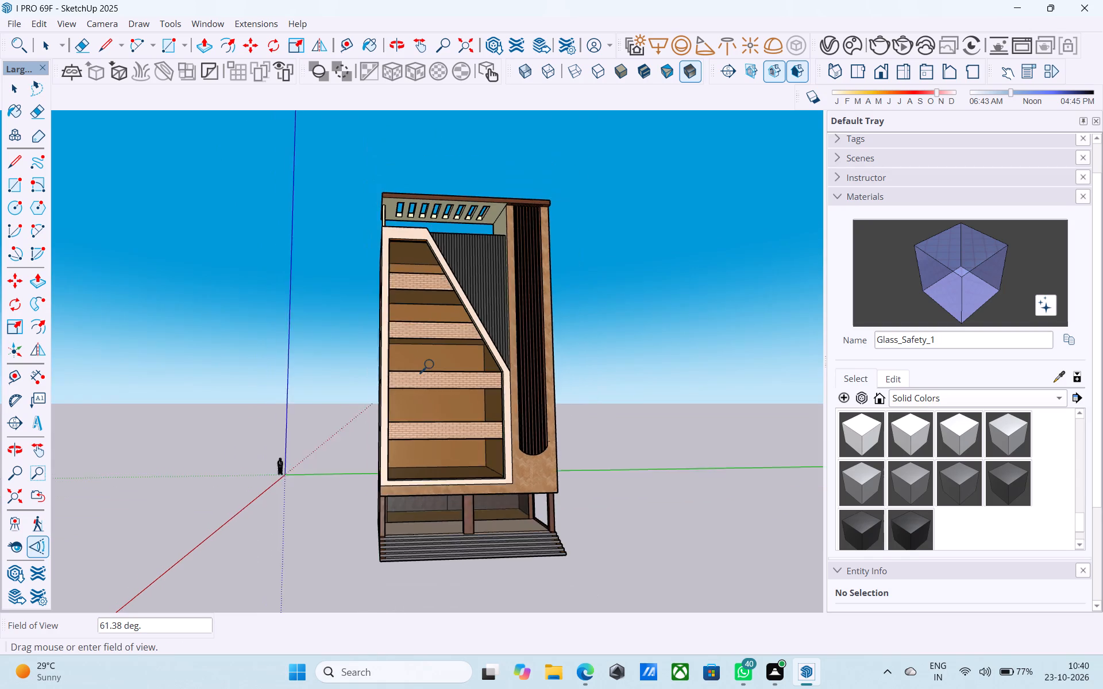
middle_drag(432, 365, 515, 387)
scroll(507, 380, up, 3)
scroll(506, 380, down, 2)
middle_drag(479, 379, 503, 367)
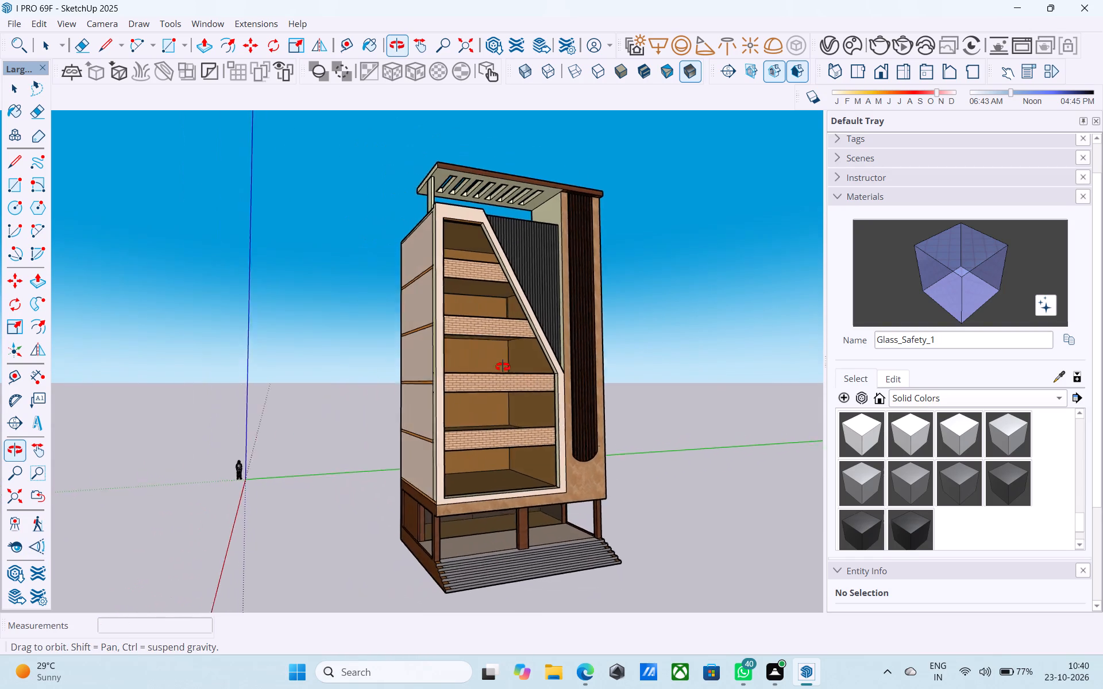
middle_drag(503, 367, 449, 361)
click(873, 42)
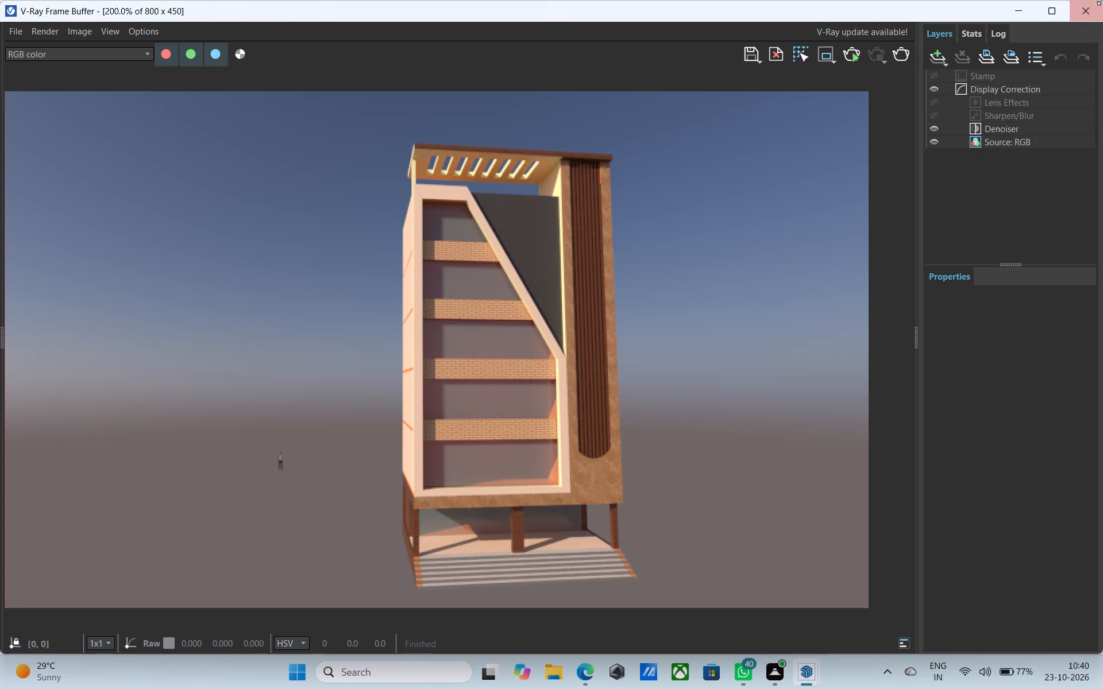
click(1086, 11)
Leave the field of view tool and save the model.
middle_drag(510, 233, 485, 249)
scroll(485, 249, down, 5)
middle_drag(485, 249, 479, 296)
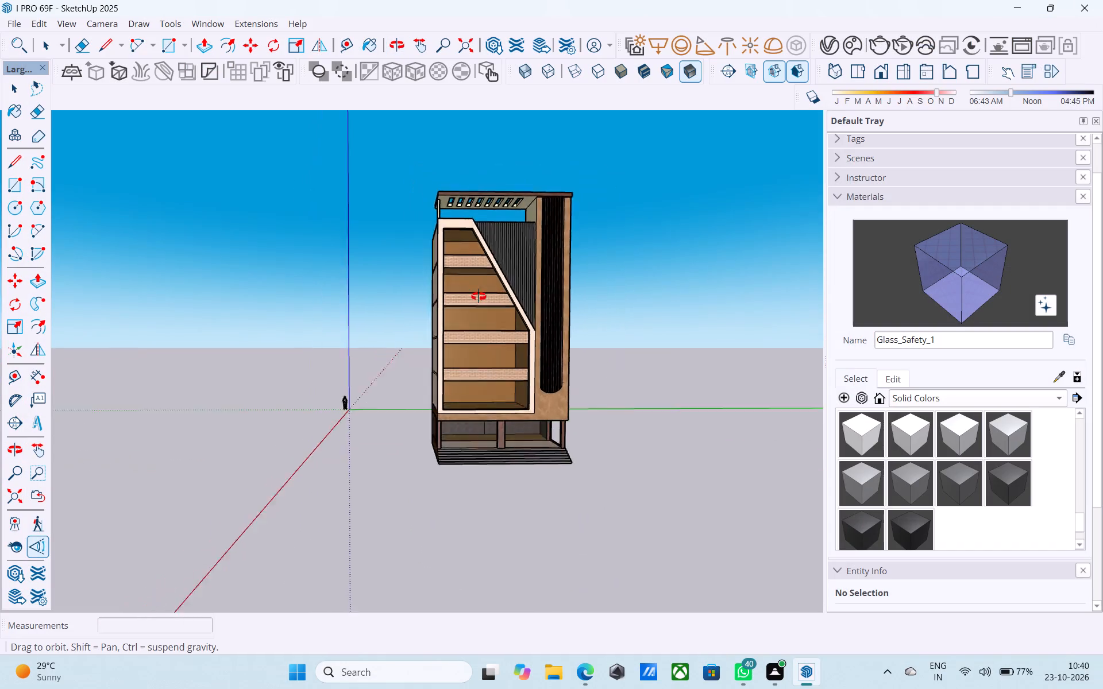
middle_drag(479, 296, 659, 340)
scroll(485, 237, up, 6)
key(space)
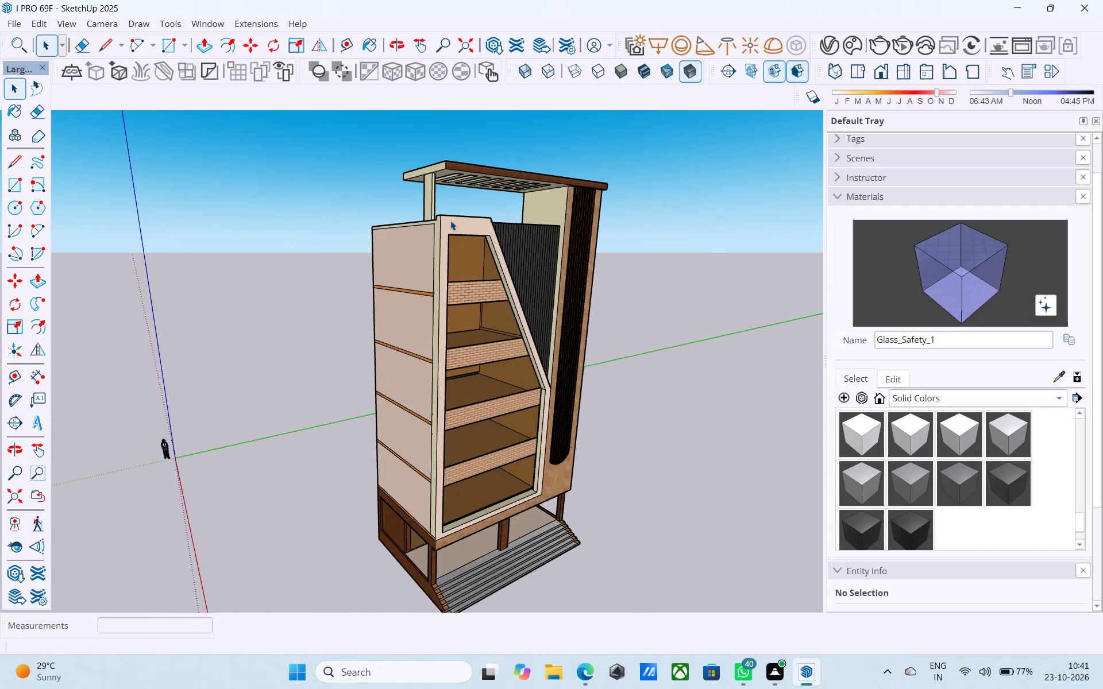
key(space)
middle_drag(447, 214, 392, 217)
key(ctrl+s)
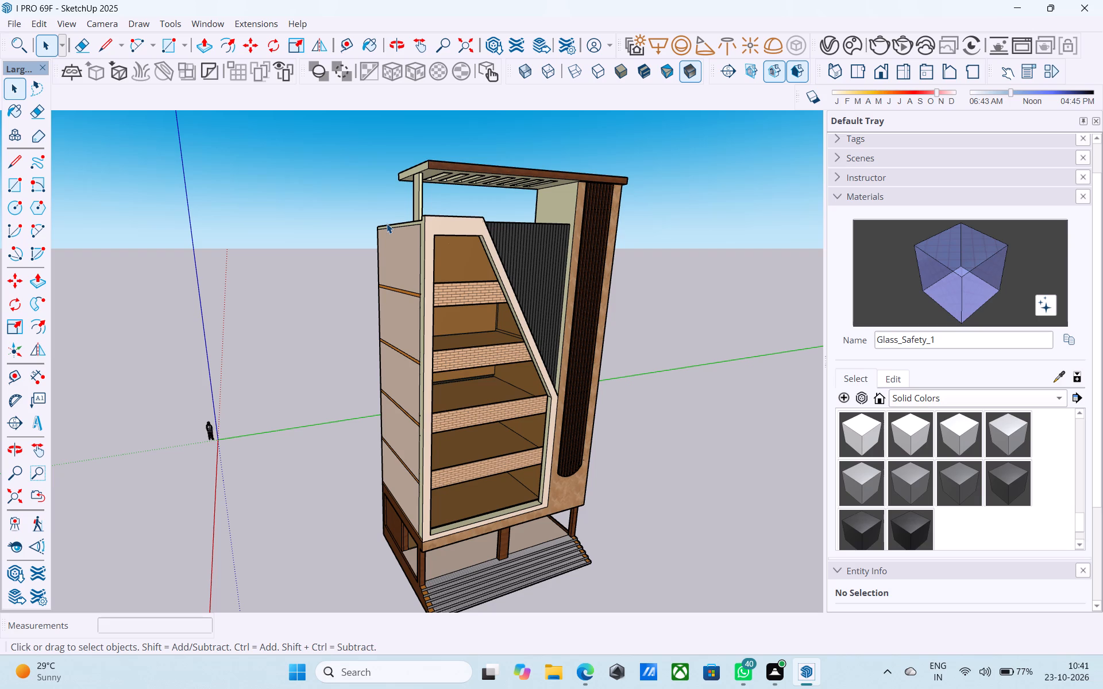
Open the group containing the amber balcony ceilings for editing, leaving the wrongly opened inner group first.
middle_drag(374, 258, 353, 238)
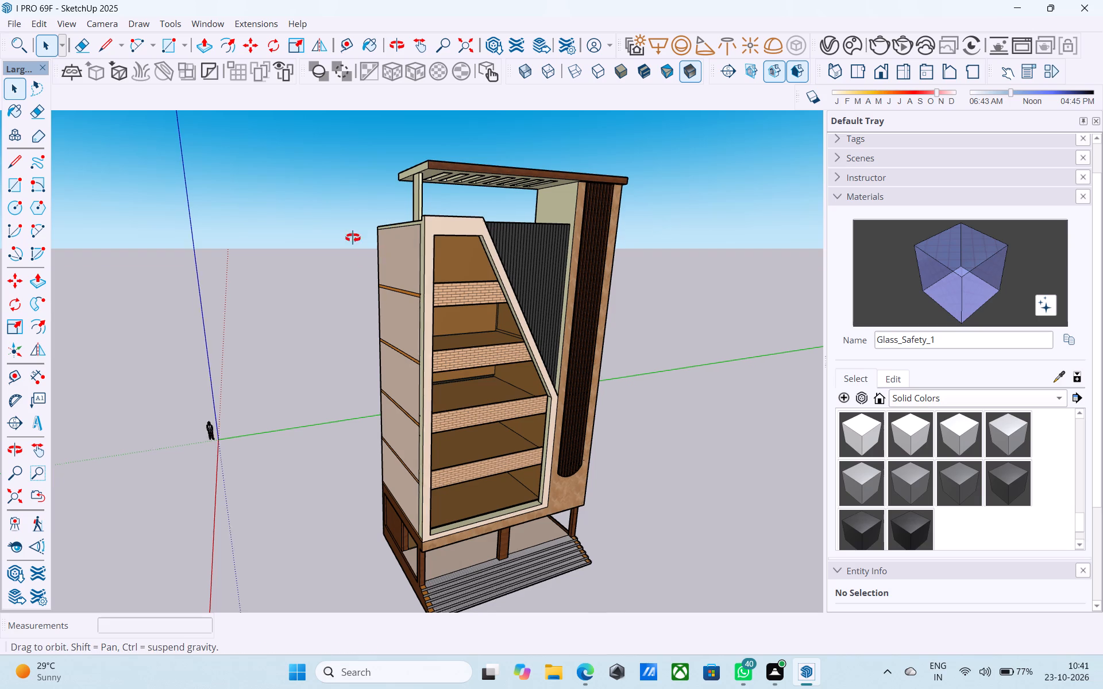
middle_drag(353, 238, 264, 211)
scroll(265, 216, down, 4)
middle_drag(285, 224, 315, 220)
scroll(349, 269, up, 5)
scroll(344, 271, down, 4)
middle_drag(332, 269, 335, 273)
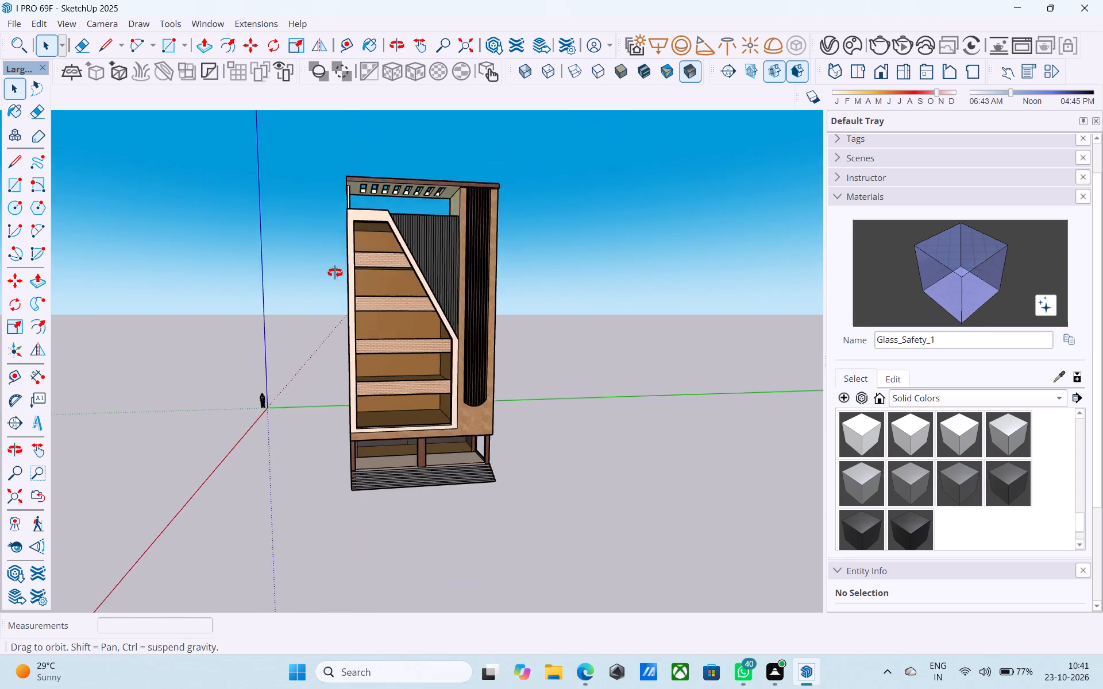
middle_drag(335, 273, 337, 281)
scroll(390, 316, up, 5)
middle_drag(406, 316, 397, 304)
scroll(396, 304, up, 1)
middle_drag(444, 397, 391, 243)
scroll(391, 242, down, 1)
middle_drag(436, 440, 431, 364)
scroll(379, 496, up, 6)
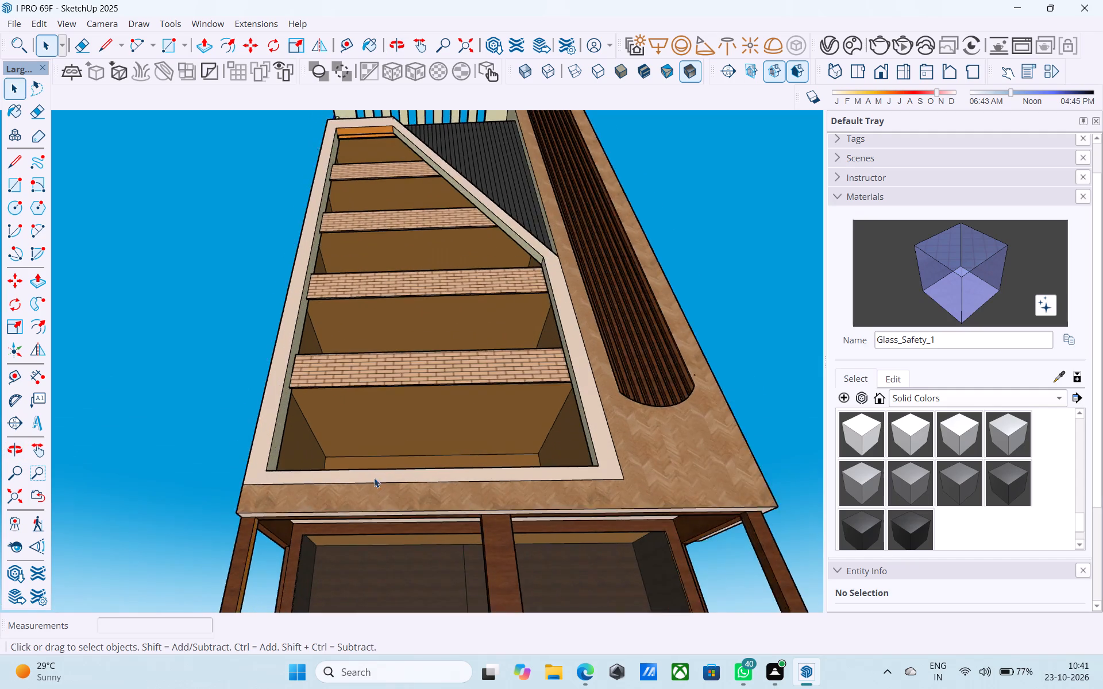
scroll(432, 408, up, 1)
middle_drag(429, 428, 411, 513)
scroll(373, 418, up, 7)
middle_drag(365, 416, 353, 377)
scroll(353, 384, up, 5)
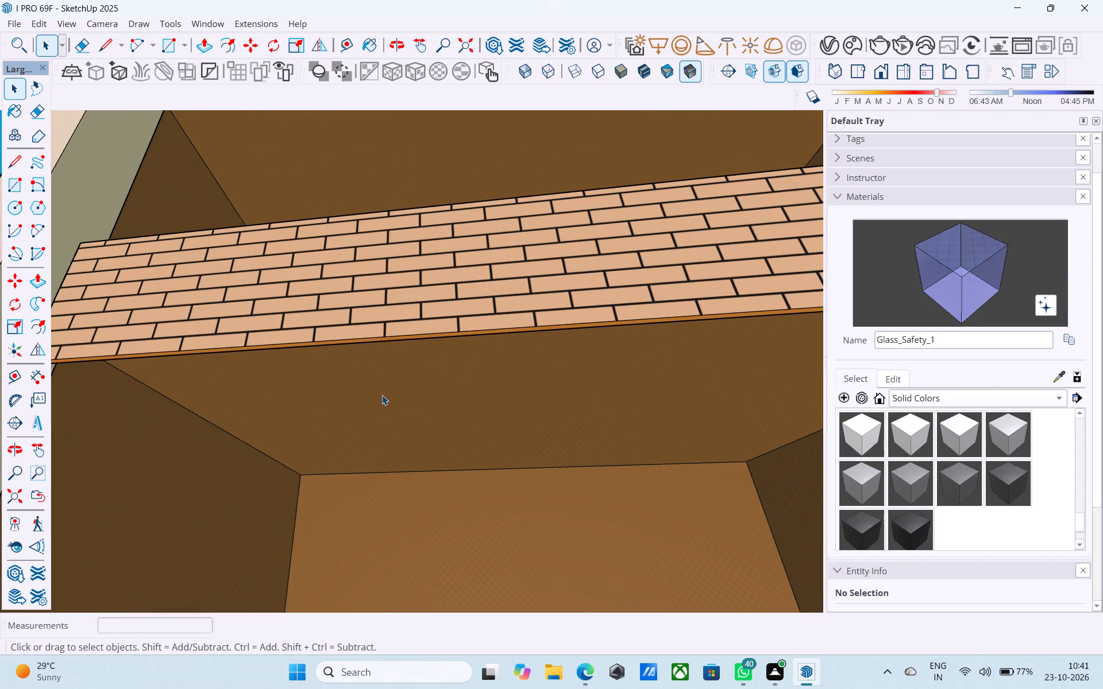
click(382, 395)
middle_drag(382, 396, 374, 385)
click(398, 405)
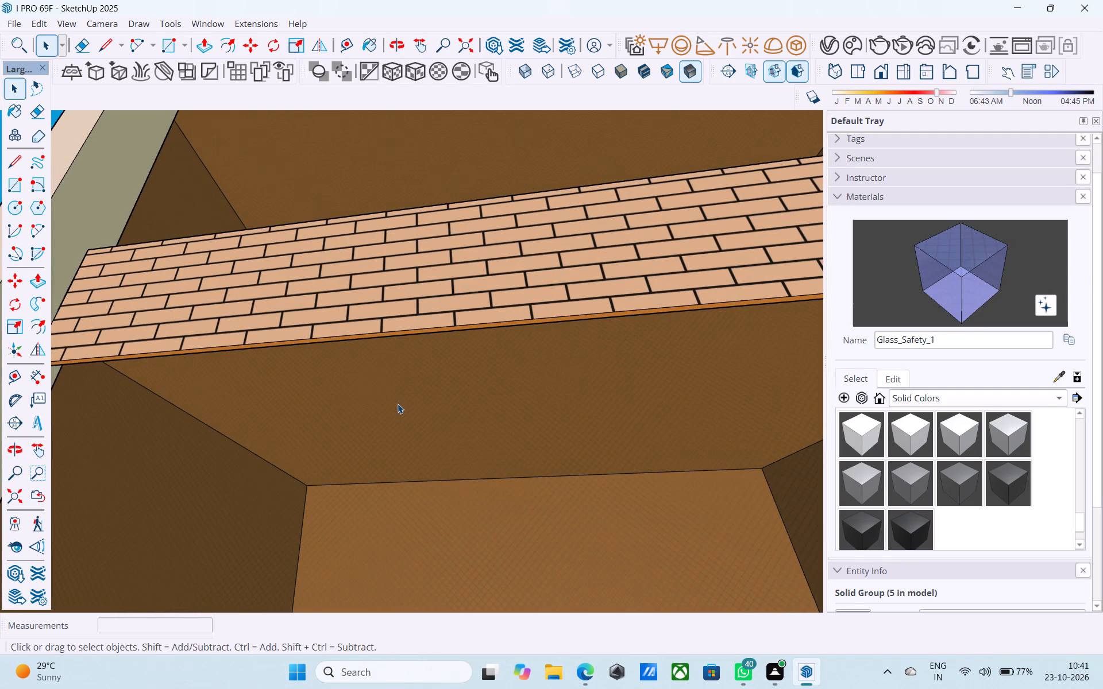
double_click(397, 403)
scroll(392, 391, down, 18)
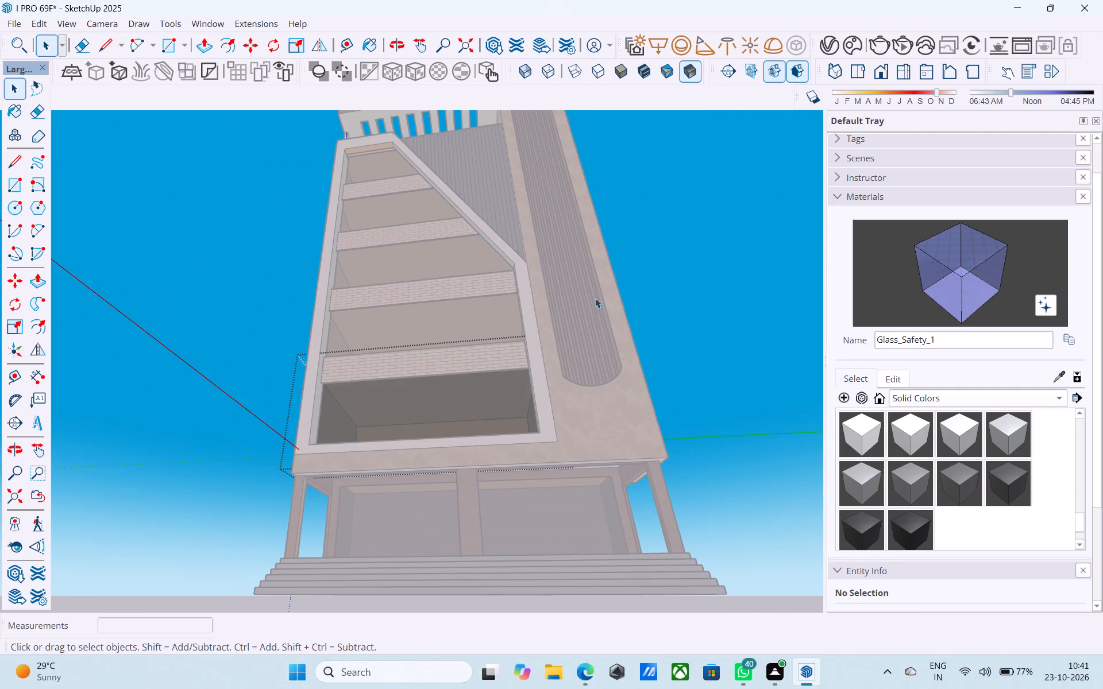
click(722, 262)
double_click(612, 351)
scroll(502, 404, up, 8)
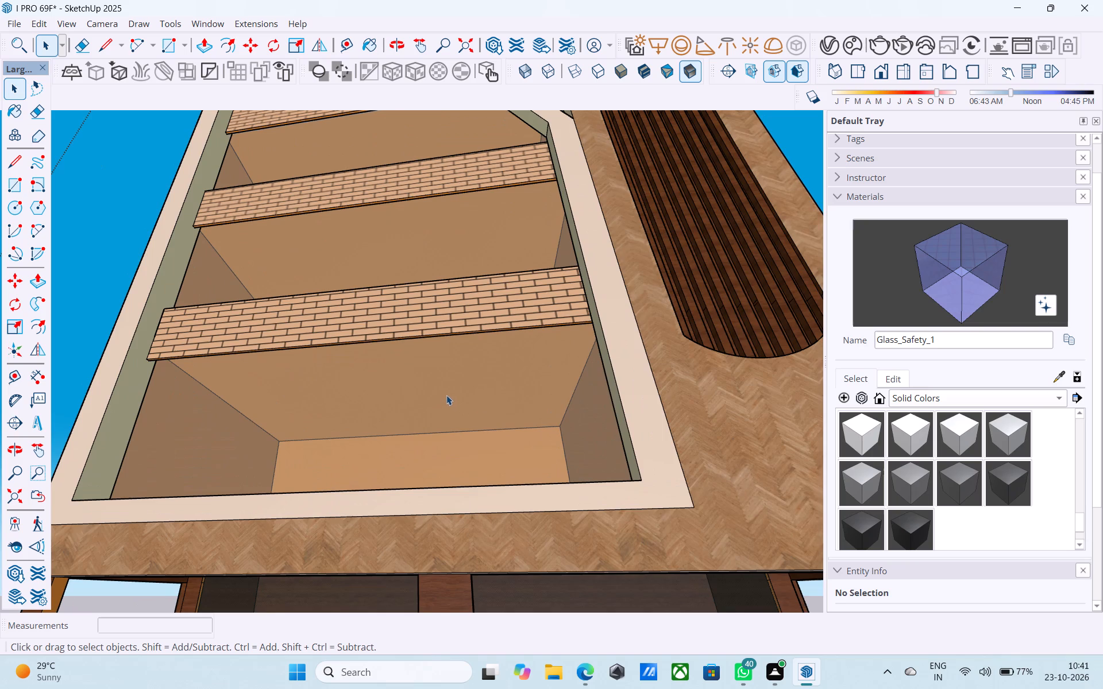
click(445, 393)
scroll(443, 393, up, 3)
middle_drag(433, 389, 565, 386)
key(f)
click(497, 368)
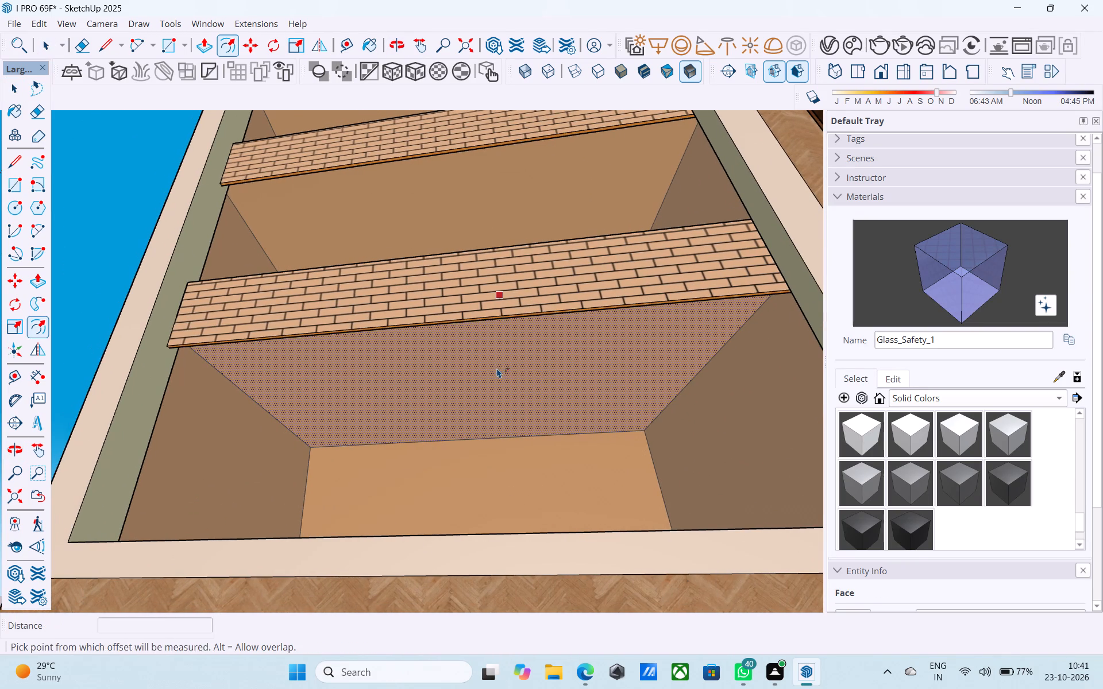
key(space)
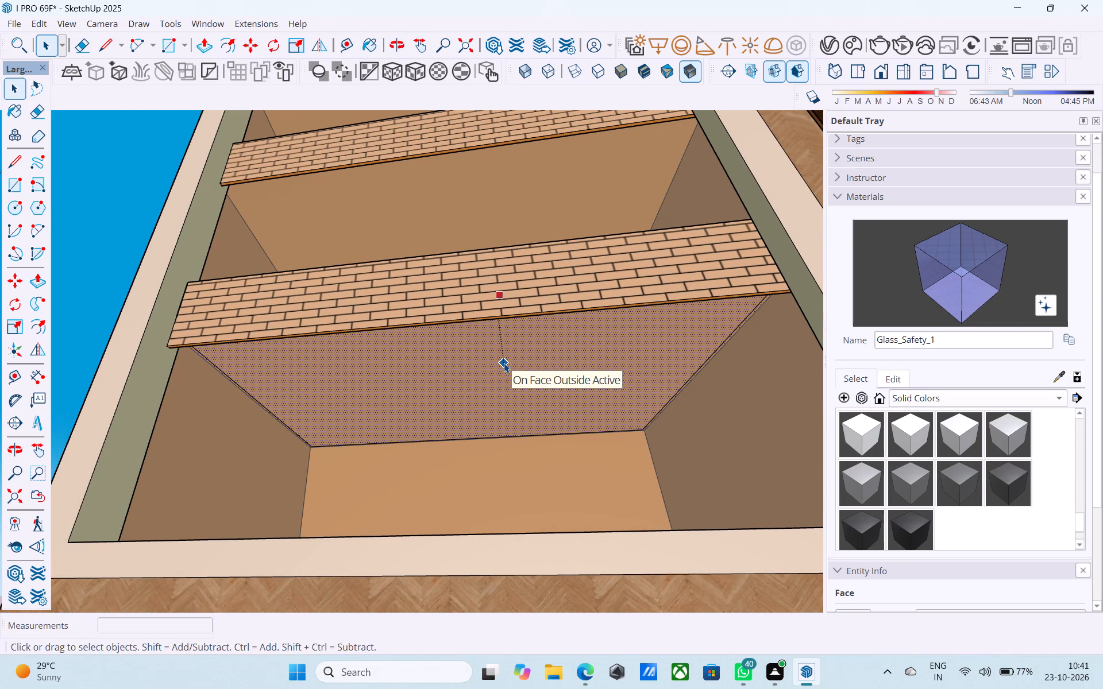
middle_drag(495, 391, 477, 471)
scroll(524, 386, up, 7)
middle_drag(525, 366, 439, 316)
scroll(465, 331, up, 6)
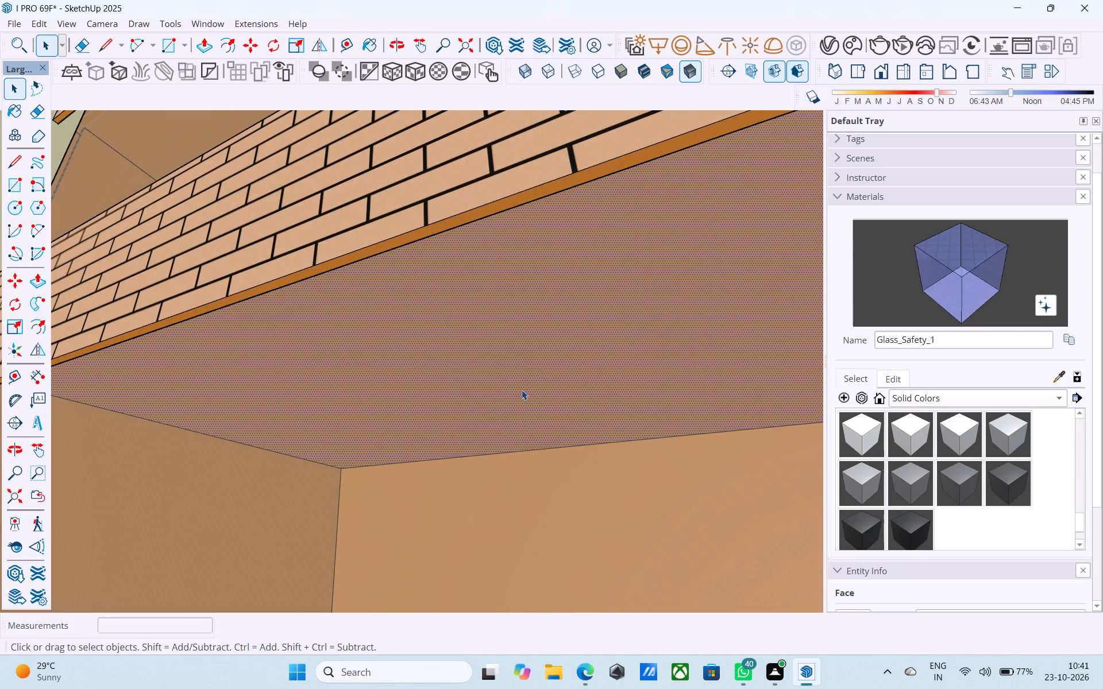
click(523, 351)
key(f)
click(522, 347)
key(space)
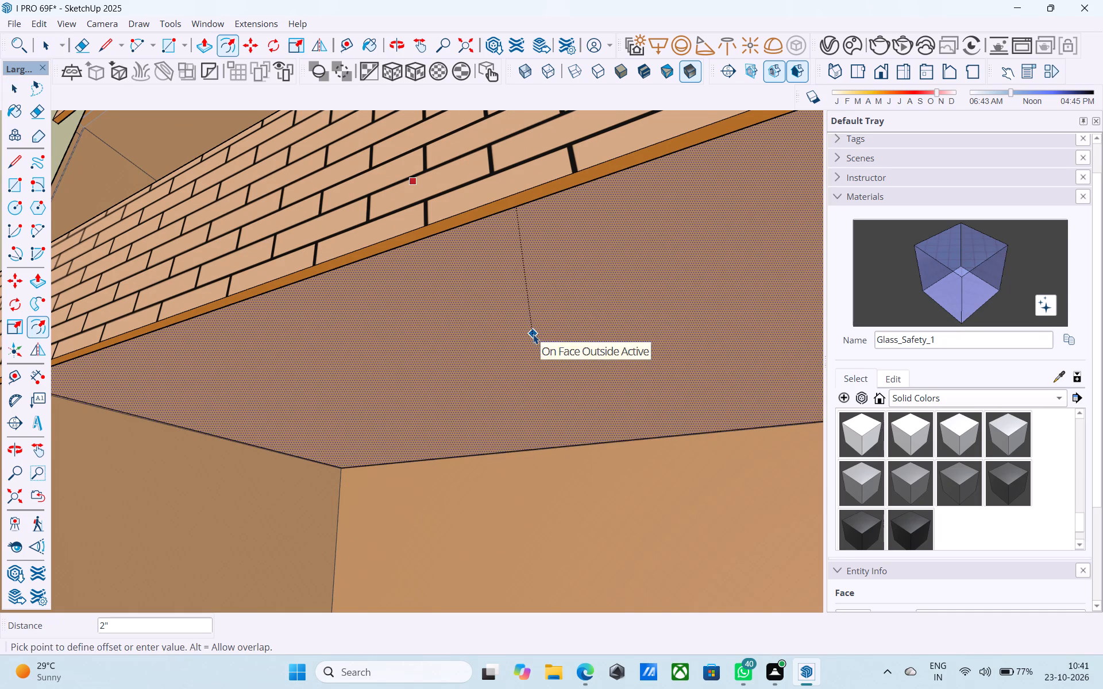
Offset the lowest balcony's ceiling outline 2' inward.
middle_click(531, 332)
middle_drag(529, 331, 399, 373)
scroll(426, 360, up, 17)
middle_drag(389, 331, 341, 331)
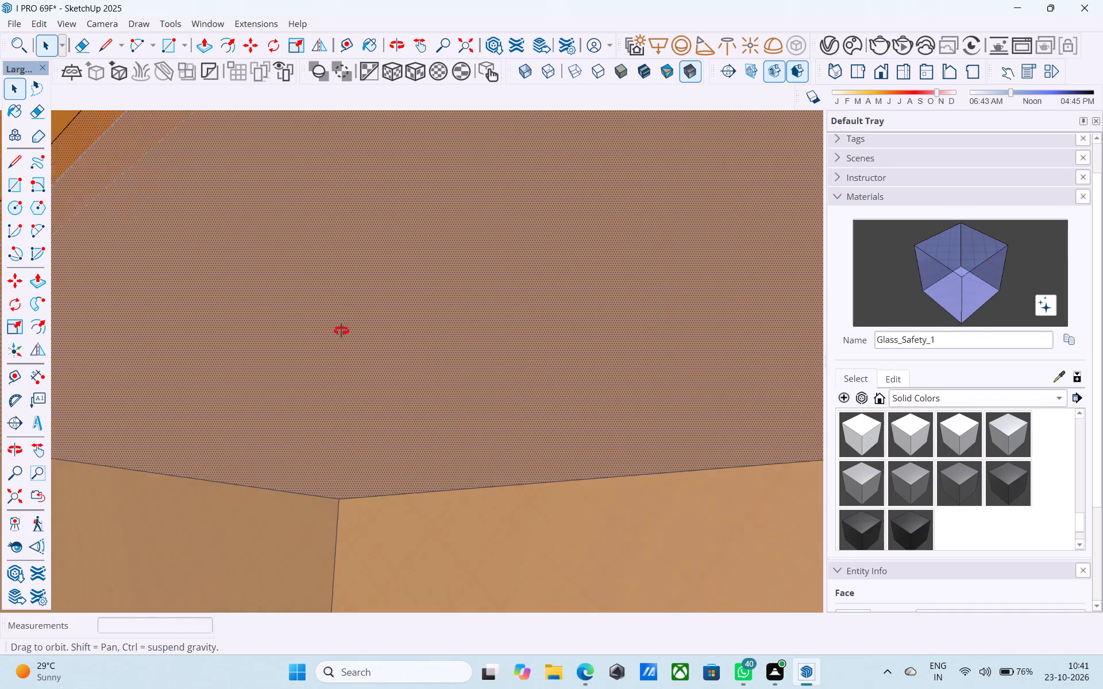
middle_drag(341, 331, 220, 351)
middle_drag(495, 366, 110, 333)
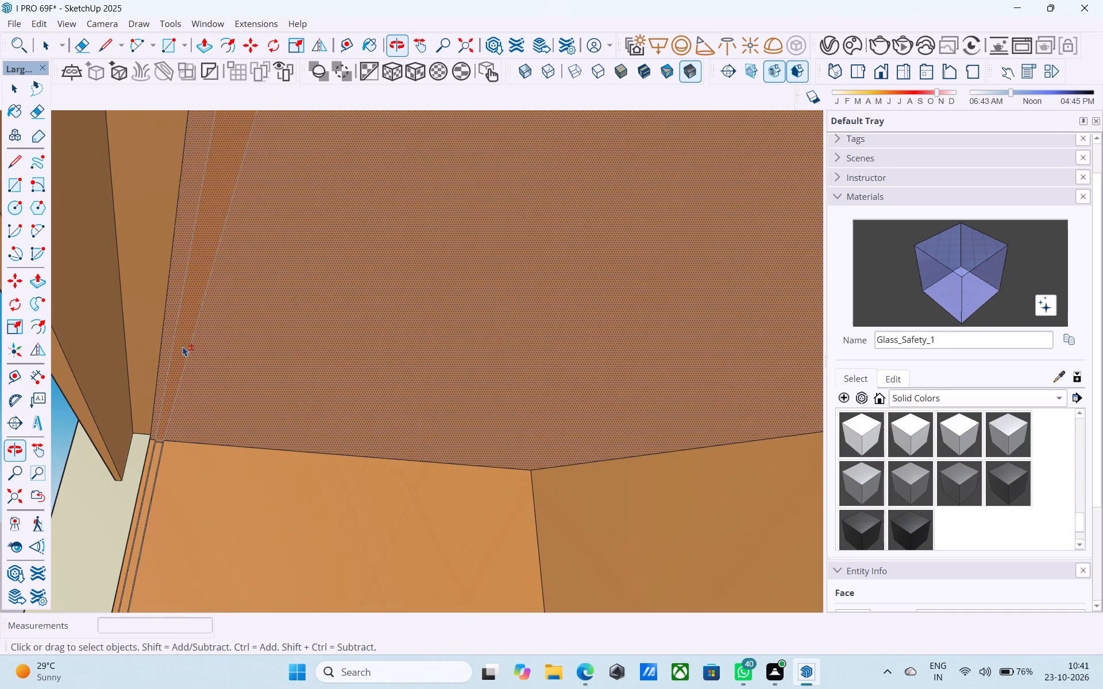
shift+middle_drag(267, 345, 103, 318)
key(space)
click(268, 305)
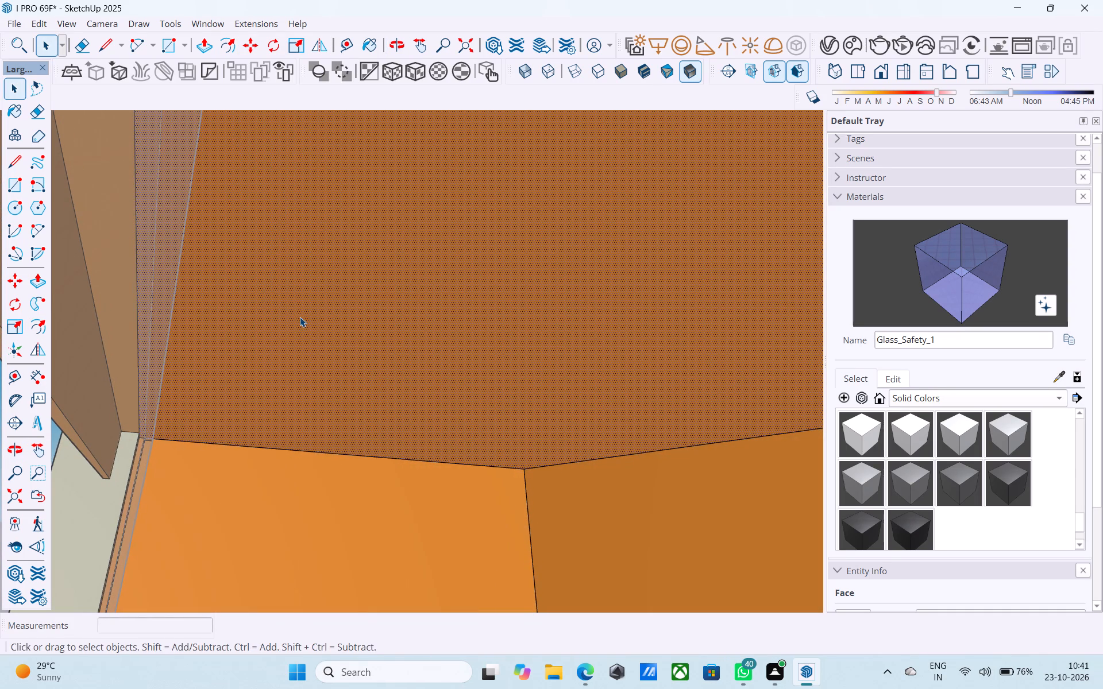
key(f)
click(300, 316)
key(space)
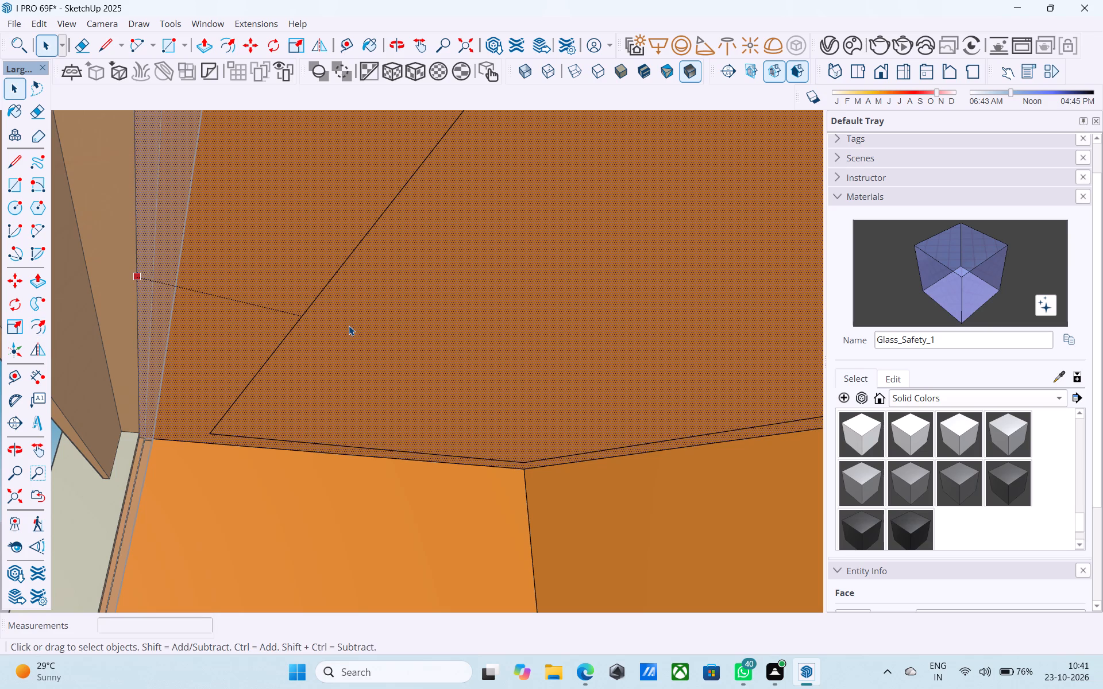
key(f)
click(349, 326)
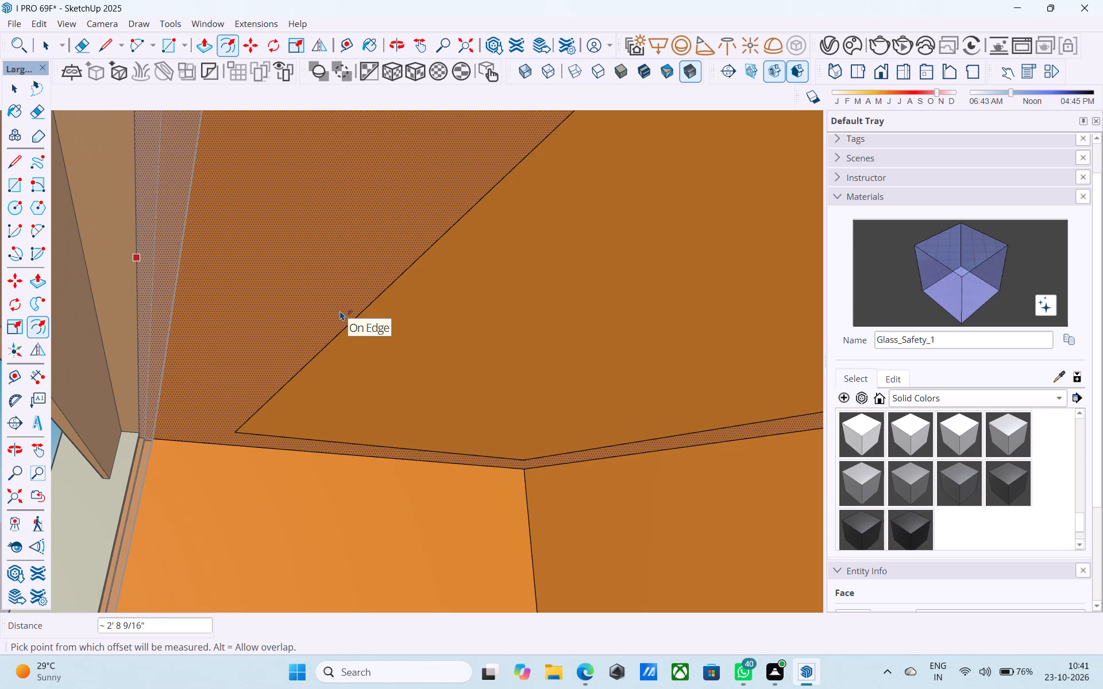
text(2')
key(Return)
key(space)
Offset the ceiling outline of the second balcony from the bottom 2' inward.
middle_drag(340, 311, 255, 238)
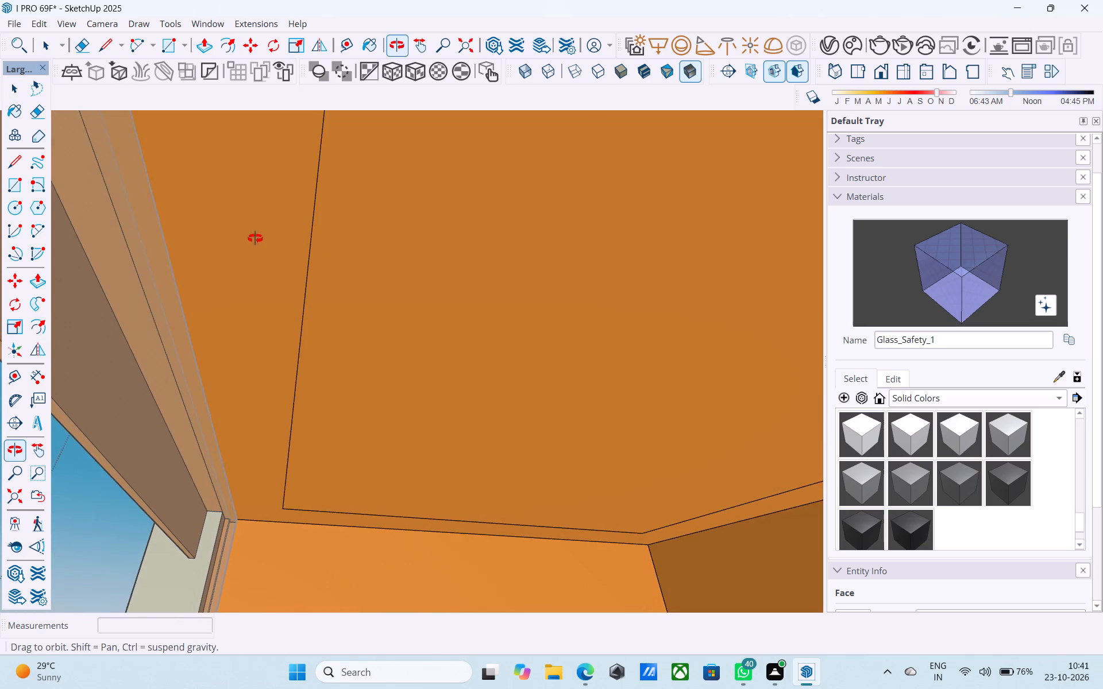
middle_drag(255, 238, 264, 241)
scroll(303, 459, up, 2)
middle_click(298, 468)
scroll(298, 468, down, 2)
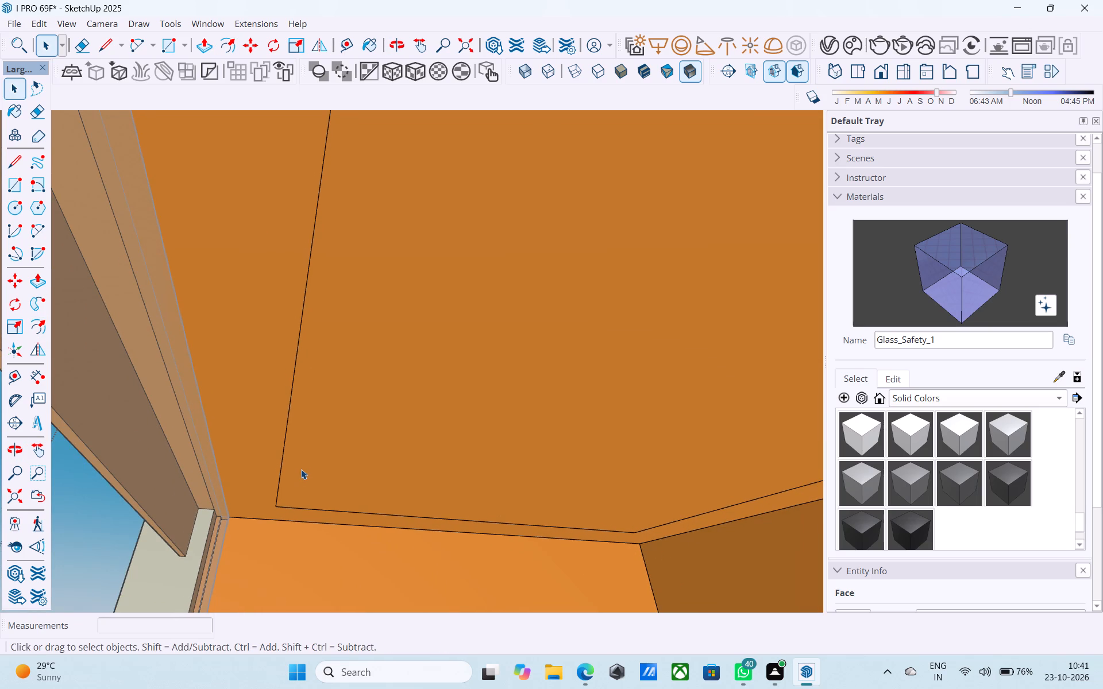
middle_drag(300, 469, 554, 538)
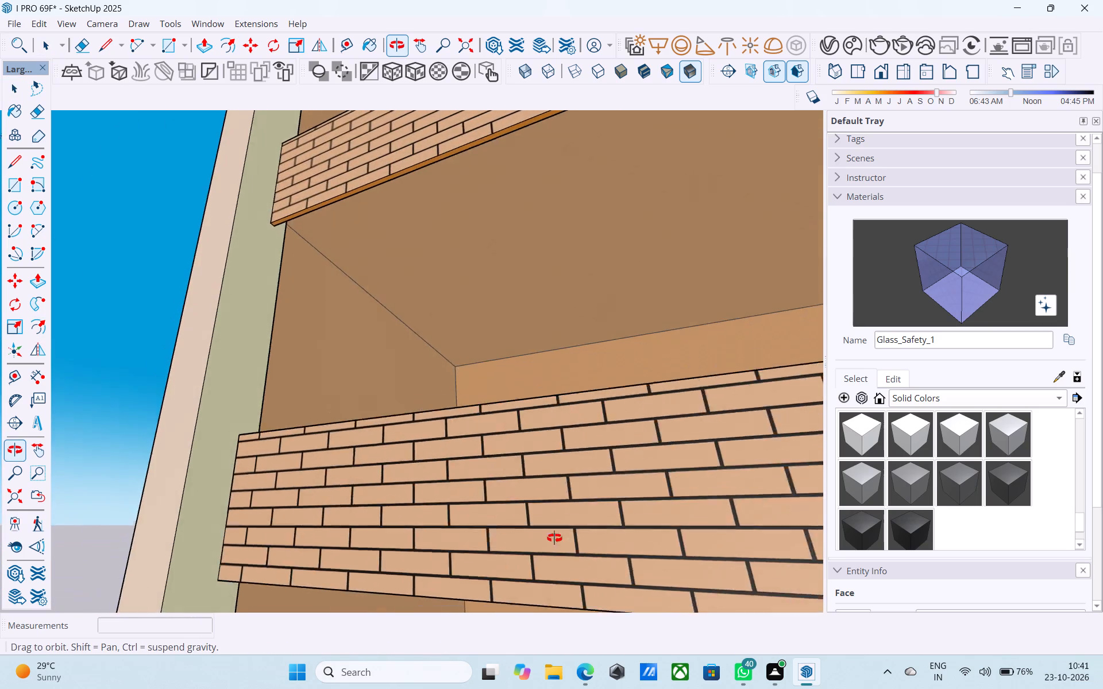
middle_drag(554, 538, 550, 544)
scroll(484, 394, down, 12)
middle_drag(528, 460, 539, 439)
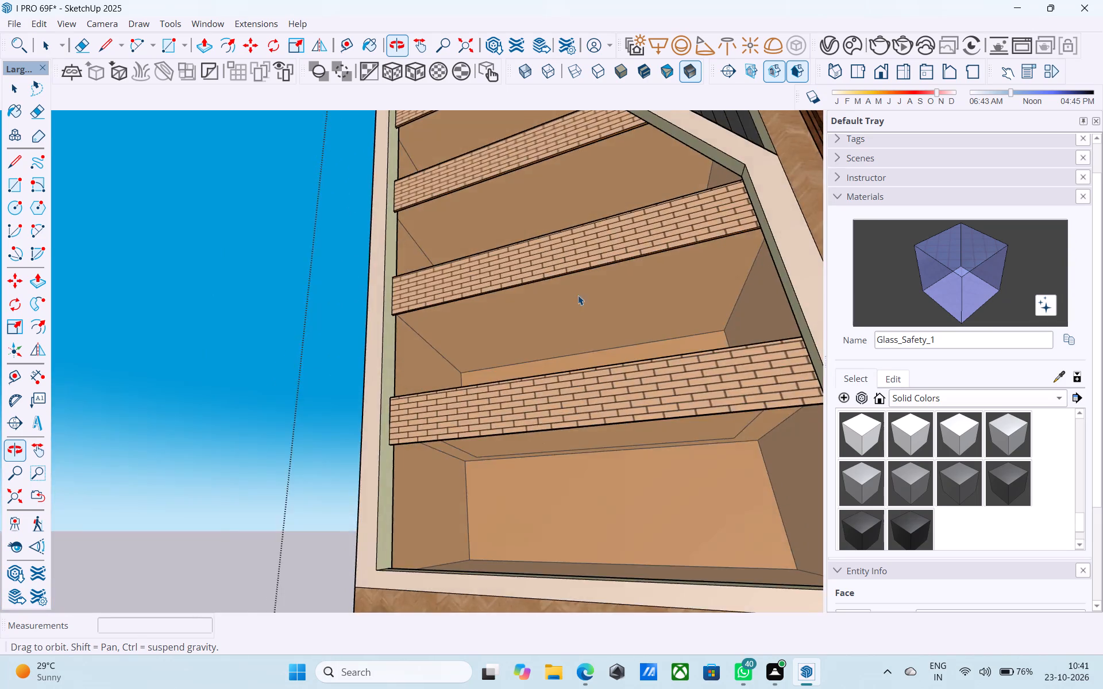
scroll(588, 254, up, 5)
scroll(579, 322, up, 20)
scroll(579, 322, up, 1)
middle_click(579, 322)
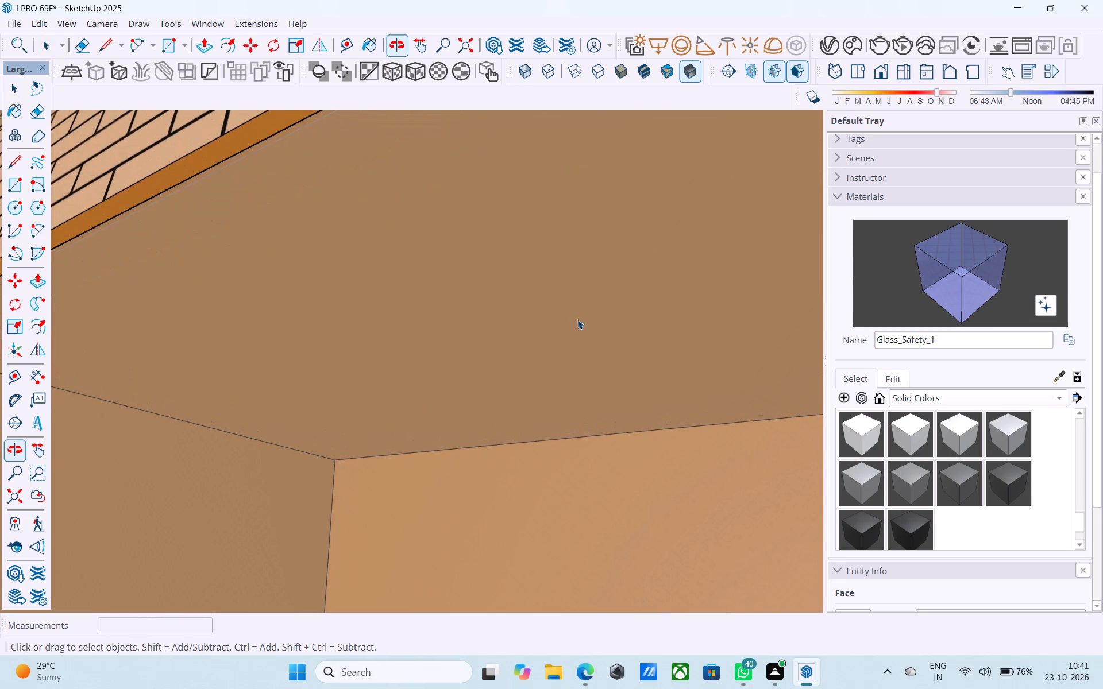
middle_drag(577, 319, 287, 353)
scroll(429, 397, down, 5)
middle_drag(433, 385, 187, 358)
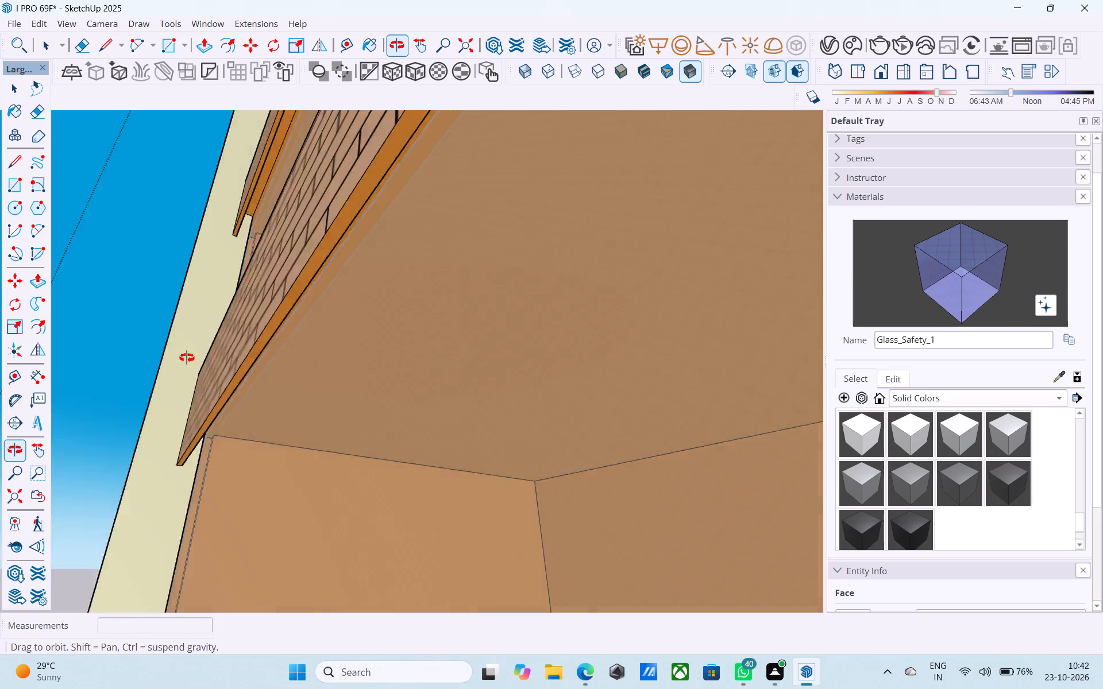
middle_drag(187, 358, 140, 362)
middle_drag(460, 367, 320, 356)
middle_drag(537, 380, 401, 383)
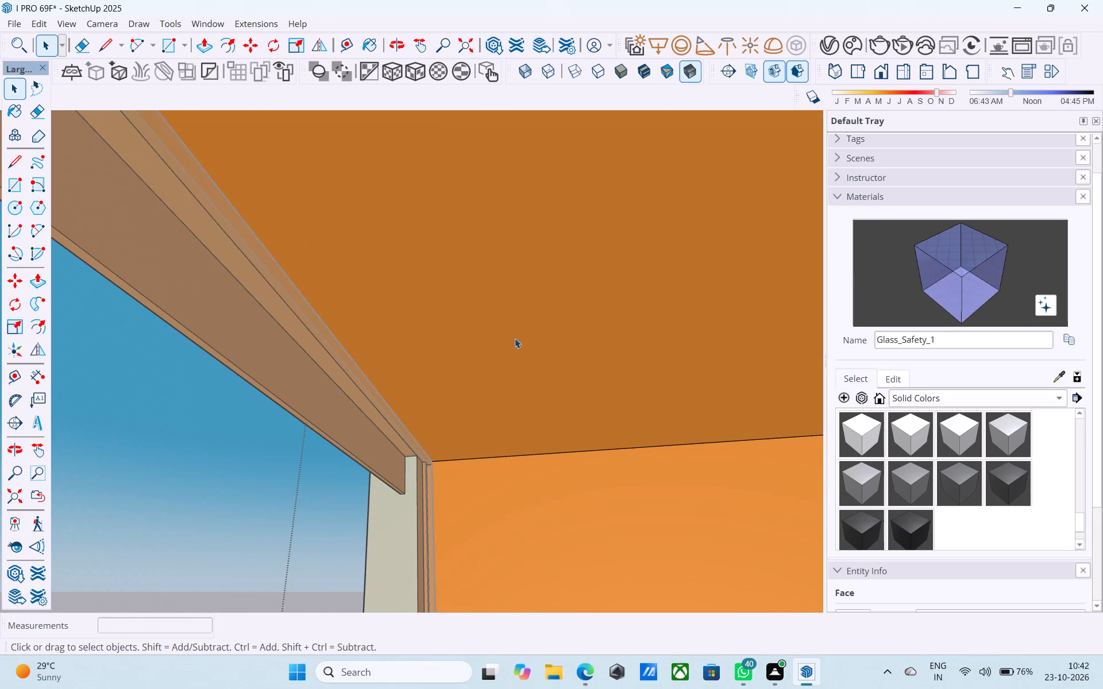
click(525, 331)
key(f)
click(525, 330)
text(2')
key(Return)
middle_drag(525, 317, 862, 342)
scroll(593, 350, down, 3)
scroll(592, 353, up, 1)
scroll(592, 353, down, 14)
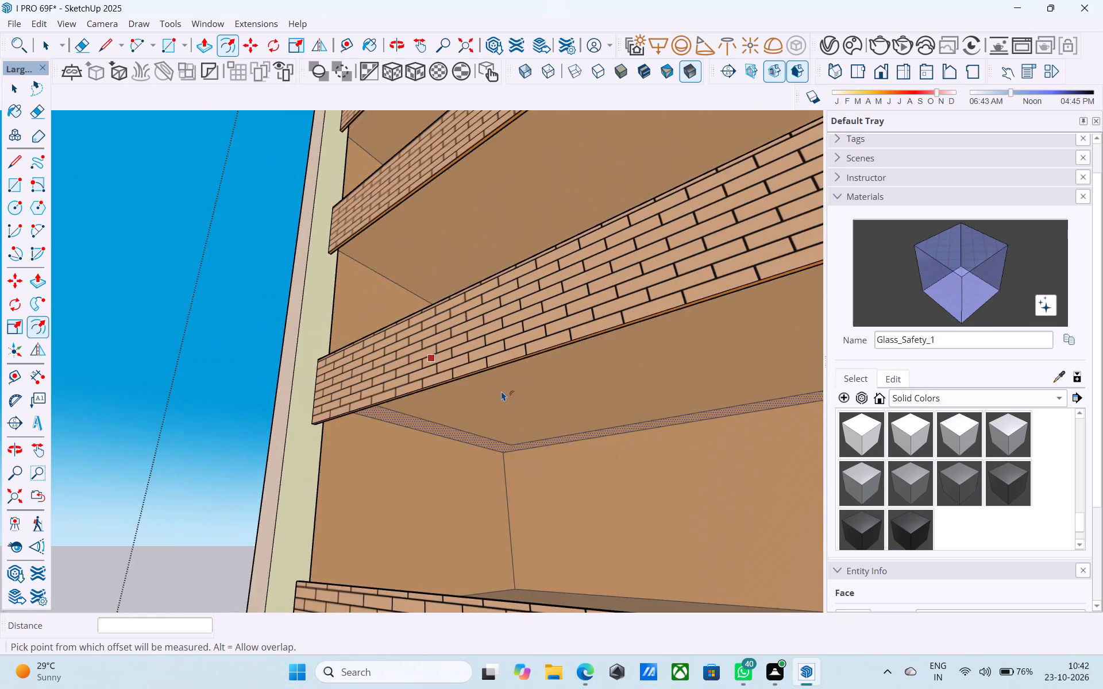
scroll(502, 391, down, 4)
key(space)
Offset the ceiling outline of the third balcony from the bottom 2' inward.
click(508, 269)
middle_drag(505, 271, 485, 412)
scroll(484, 414, up, 2)
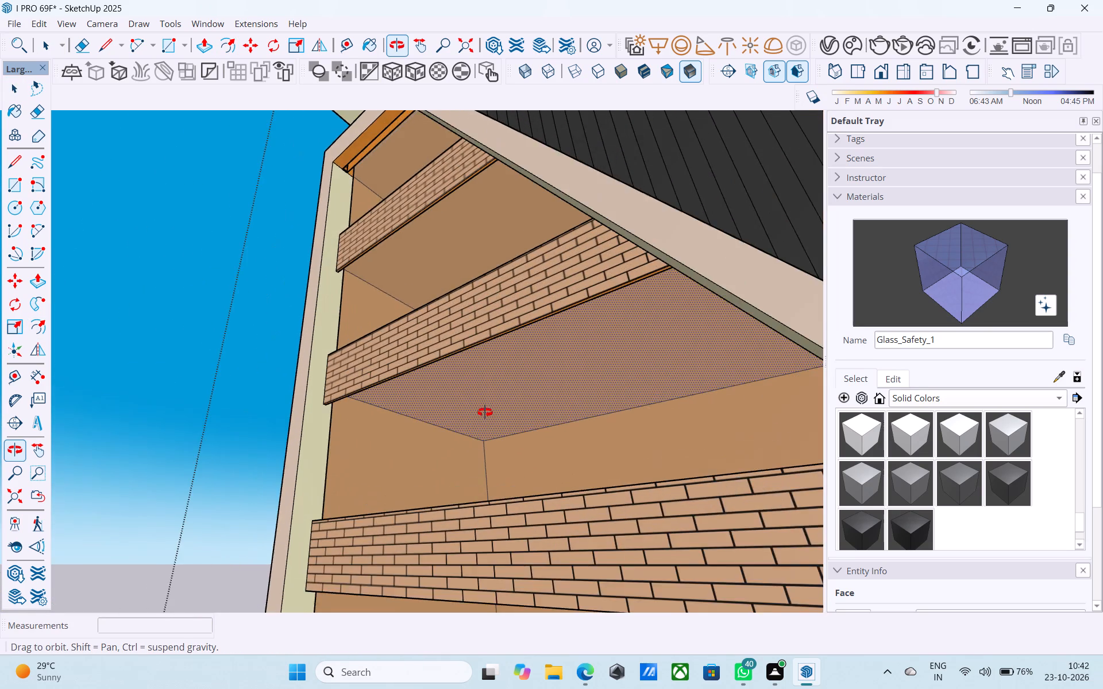
scroll(485, 412, up, 1)
middle_drag(485, 412, 477, 397)
key(f)
click(479, 396)
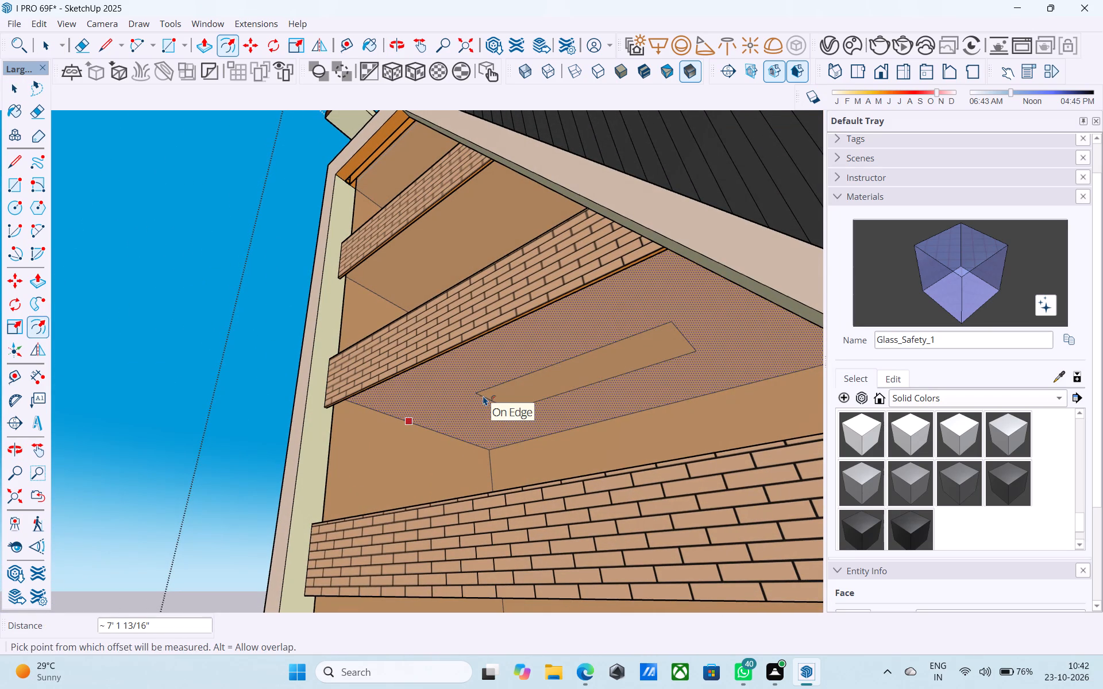
text(2')
key(Return)
key(space)
Offset the ceiling outline of the fourth balcony, beneath the topmost brick band, 2' inward.
shift+middle_drag(465, 374, 494, 460)
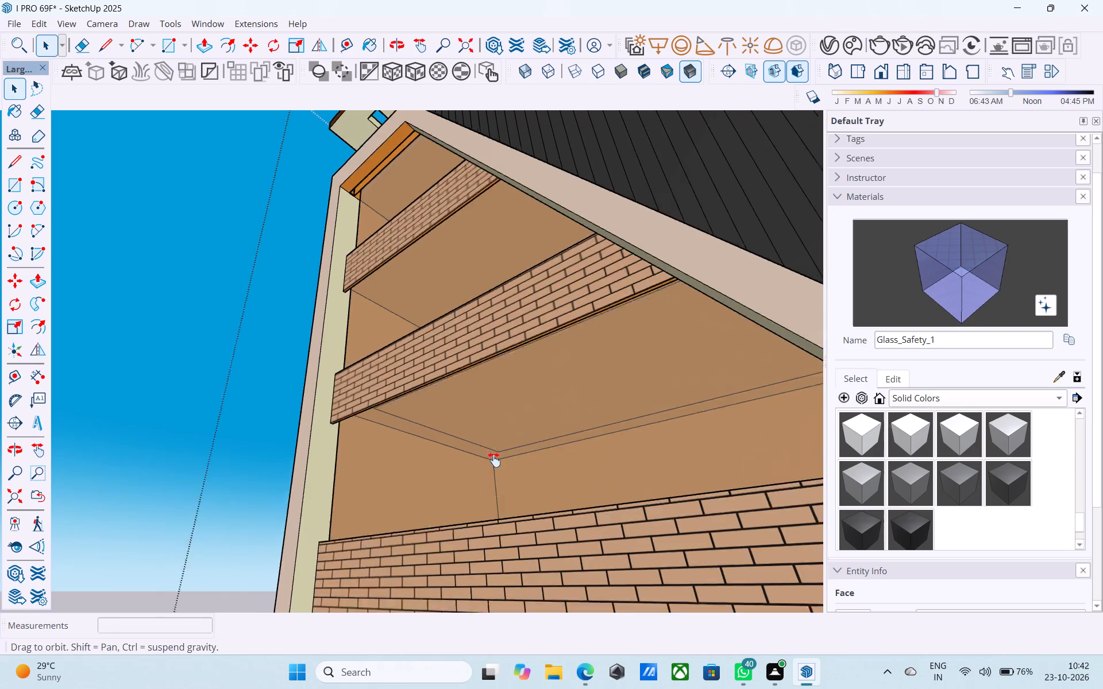
shift+middle_drag(494, 460, 514, 505)
click(504, 349)
key(f)
click(504, 349)
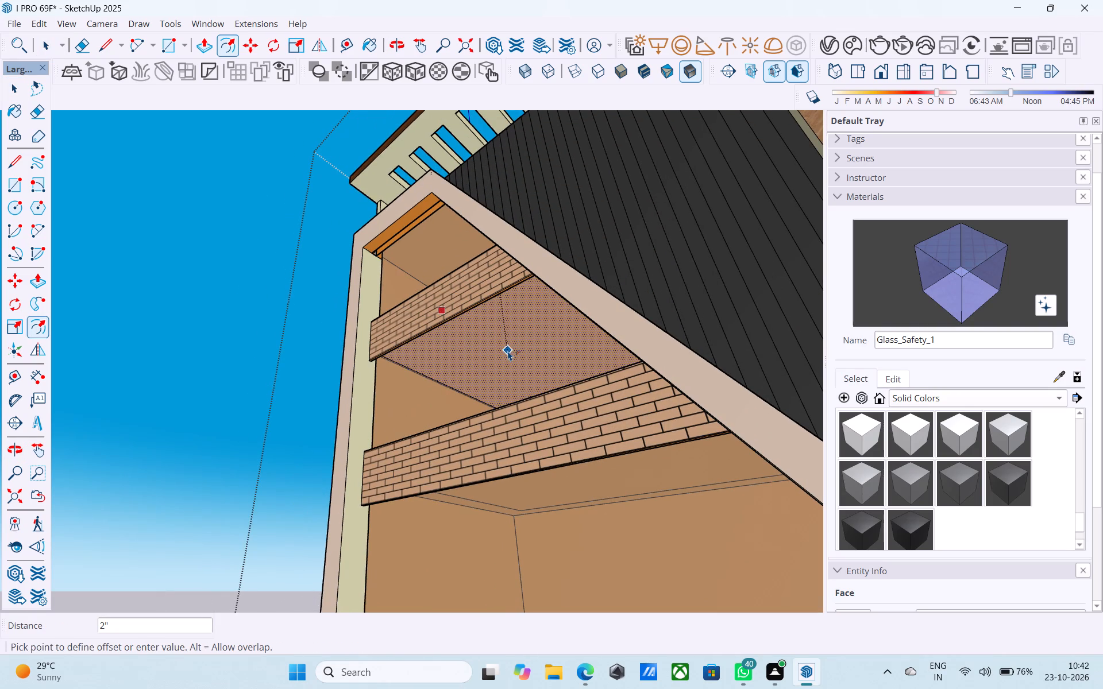
text(2')
key(Return)
key(space)
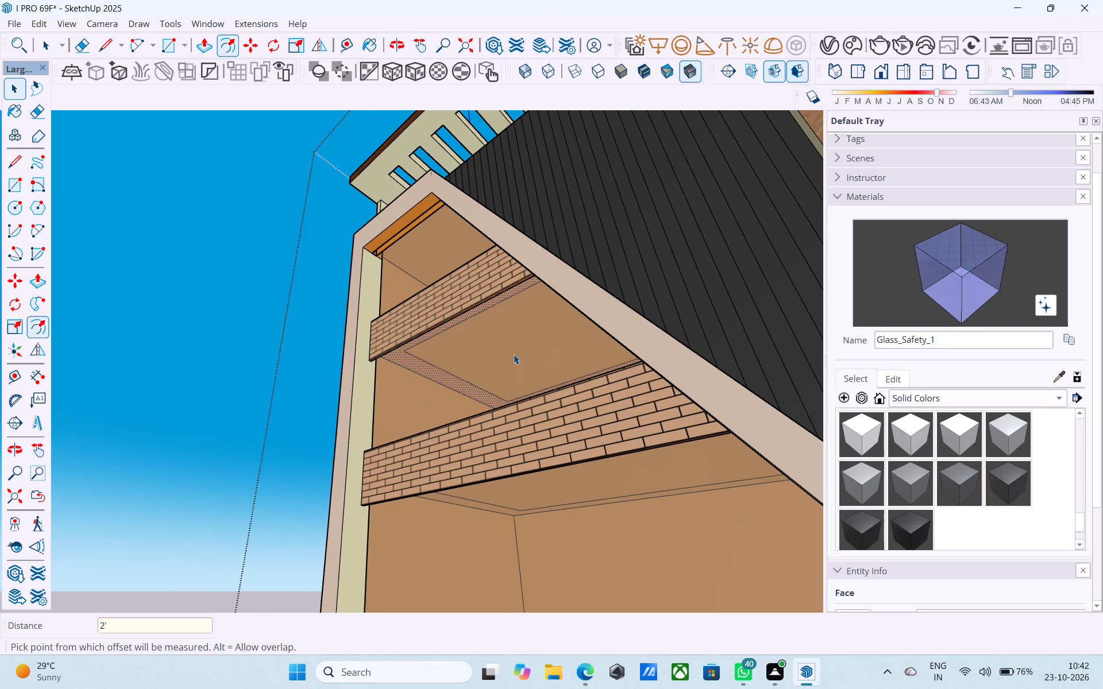
Offset the top balcony's ceiling outline 2' inward.
middle_drag(500, 363, 463, 269)
middle_drag(464, 291, 511, 438)
scroll(464, 291, up, 1)
middle_drag(476, 402, 721, 368)
scroll(477, 276, up, 3)
shift+middle_drag(479, 286, 552, 336)
middle_drag(506, 331, 492, 326)
scroll(494, 327, up, 1)
middle_drag(492, 326, 456, 322)
click(484, 337)
key(f)
click(485, 337)
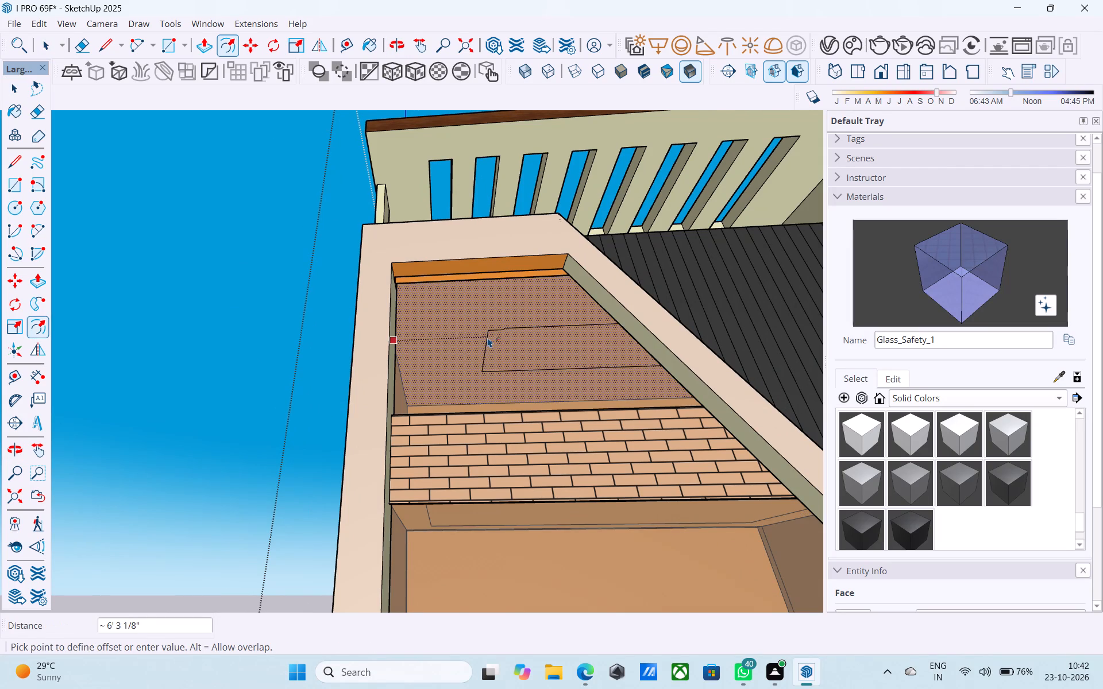
text(2')
key(Return)
key(space)
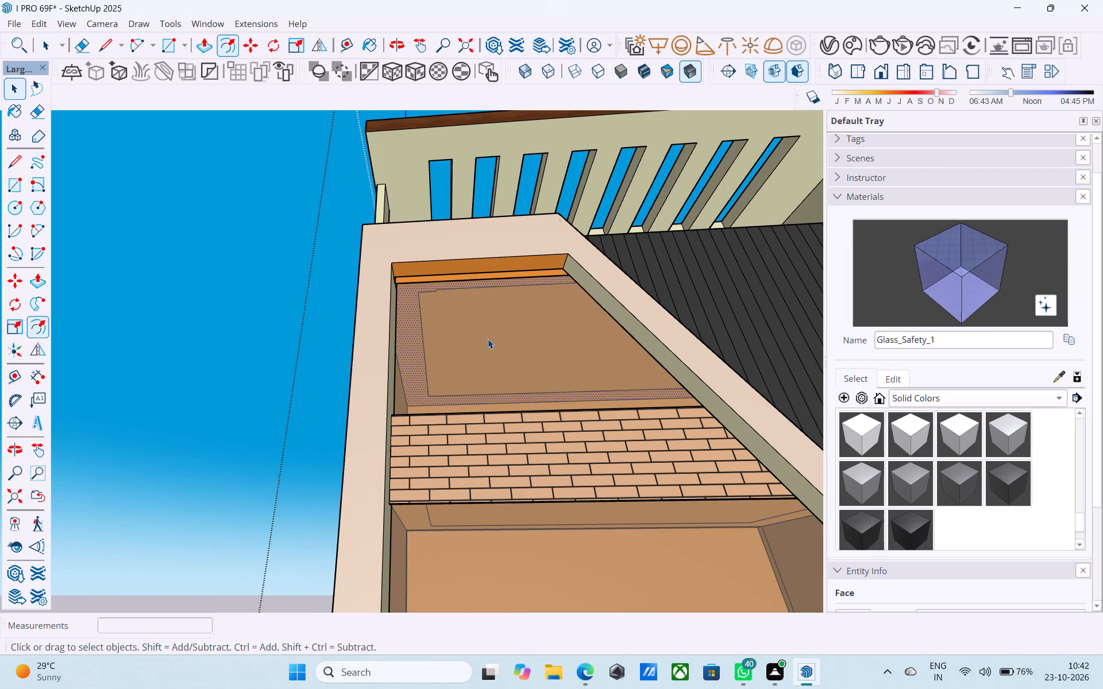
Draw two edges that extend the top balcony's ceiling inset outline into a square corner at its notched end.
scroll(455, 299, up, 12)
middle_drag(455, 301, 121, 298)
middle_drag(362, 277, 218, 355)
scroll(288, 328, up, 3)
key(l)
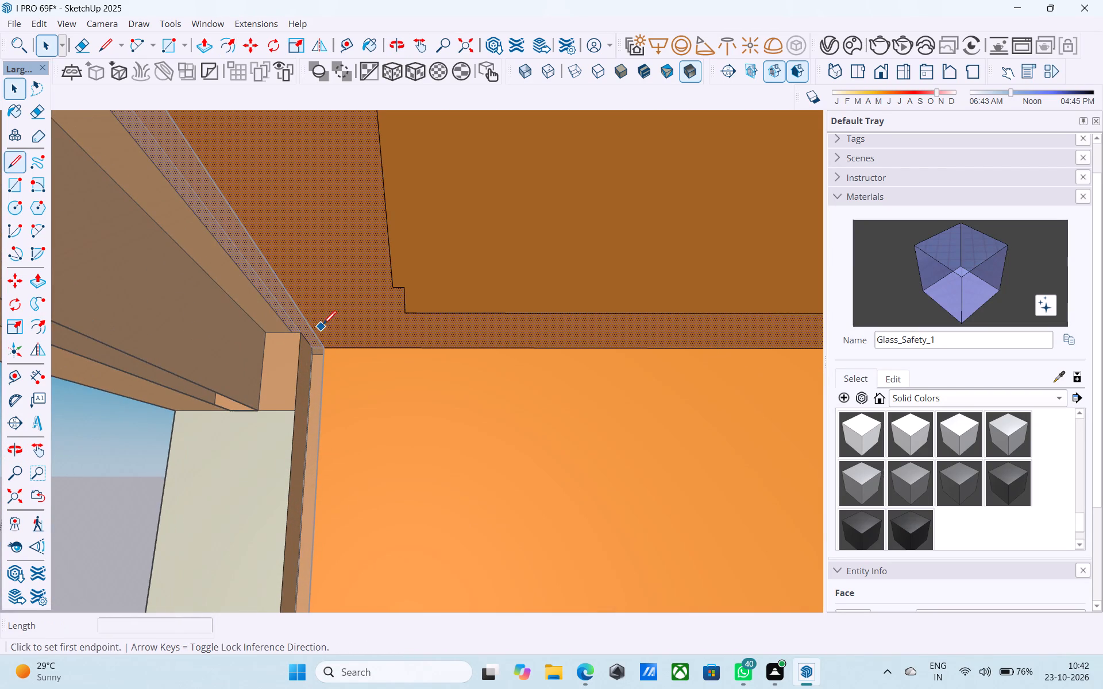
click(389, 287)
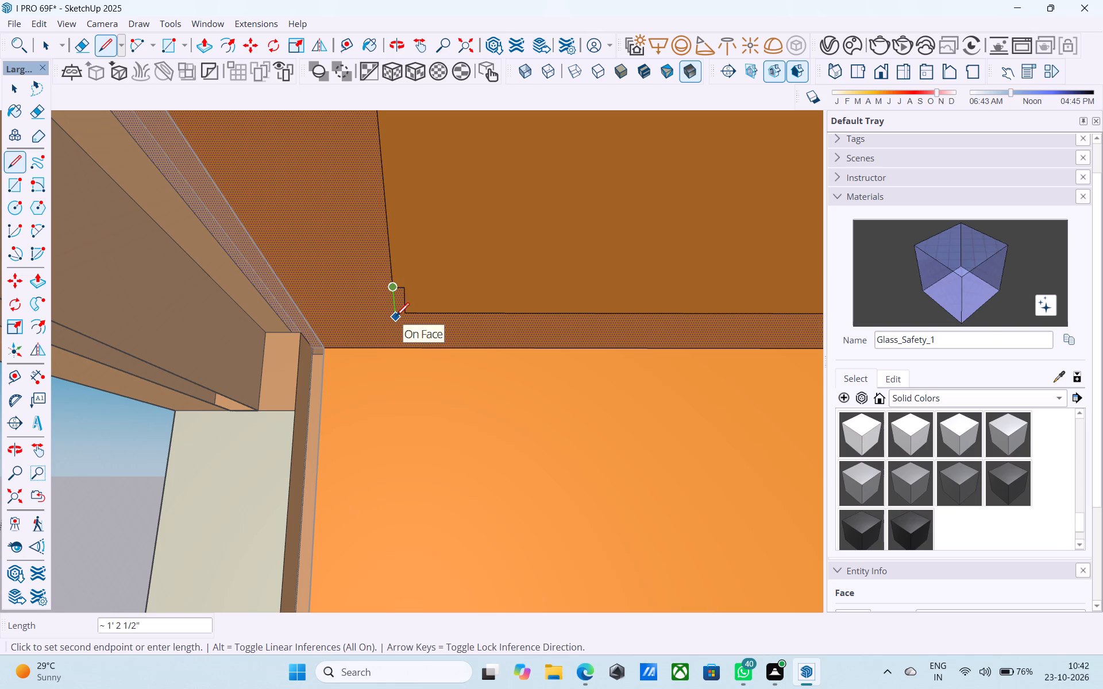
click(395, 320)
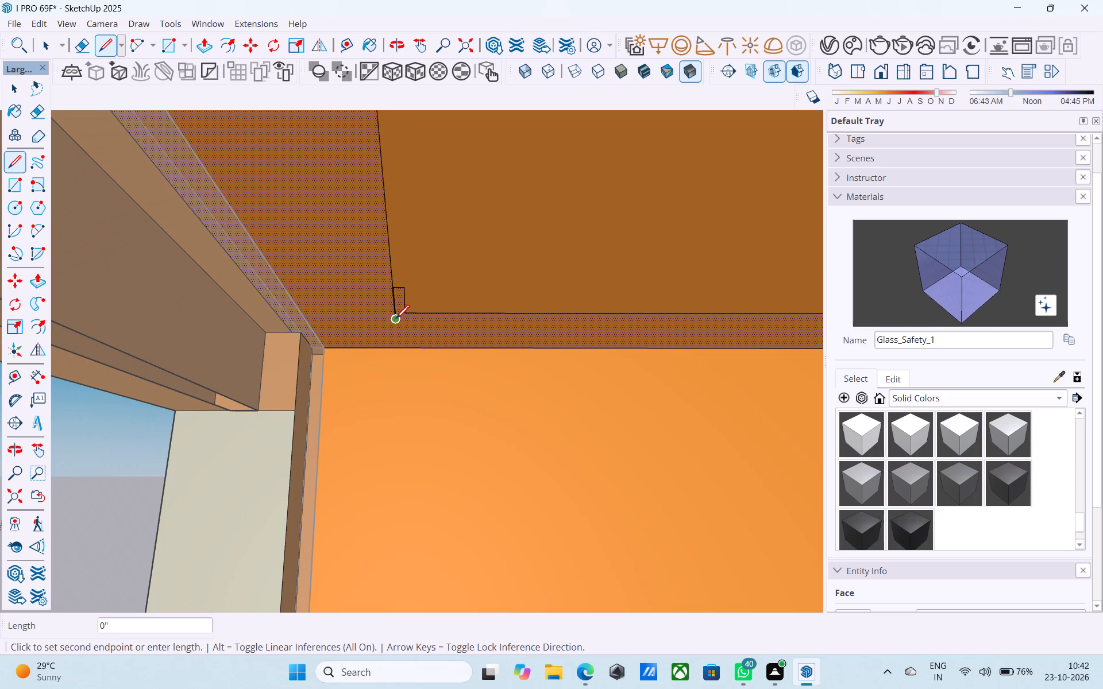
key(l)
scroll(402, 315, up, 4)
click(410, 310)
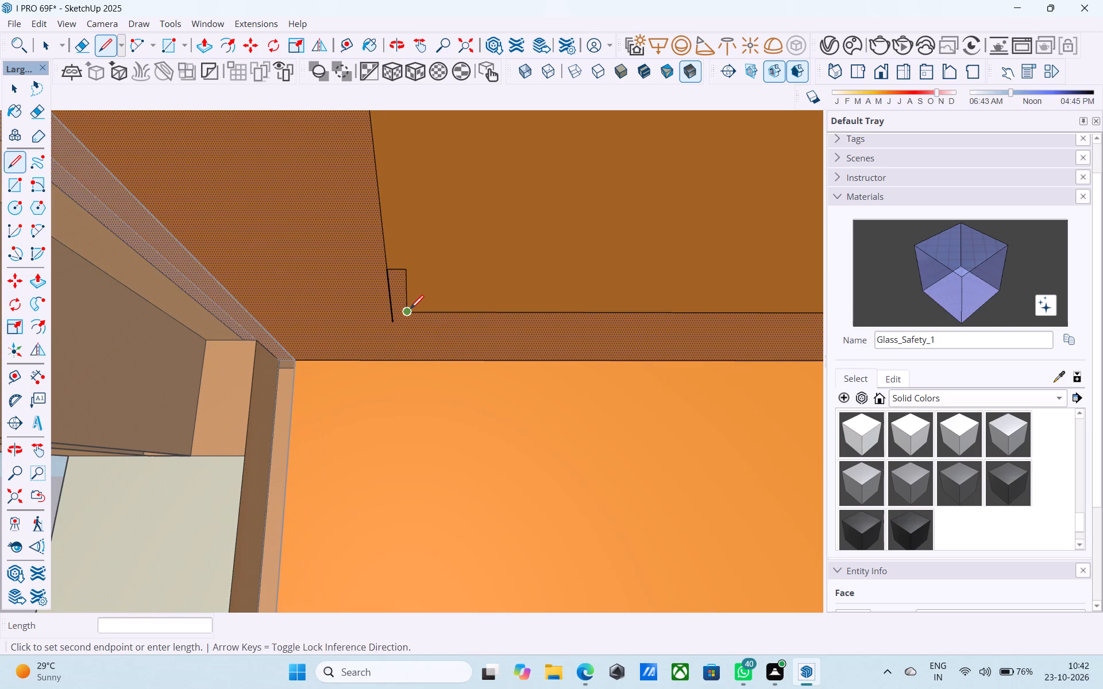
click(394, 313)
Erase the overshooting line end and the leftover notch edges at the top balcony's ceiling inset corner.
key(e)
drag(399, 319, 385, 322)
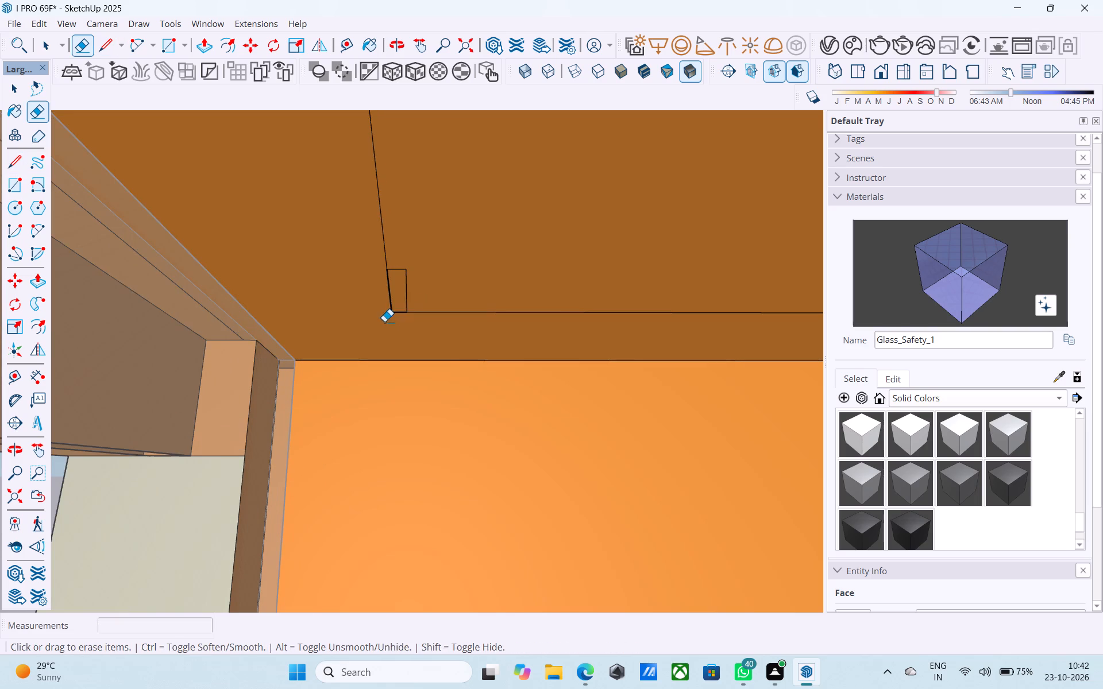
click(407, 270)
middle_drag(401, 276, 918, 247)
scroll(715, 313, down, 11)
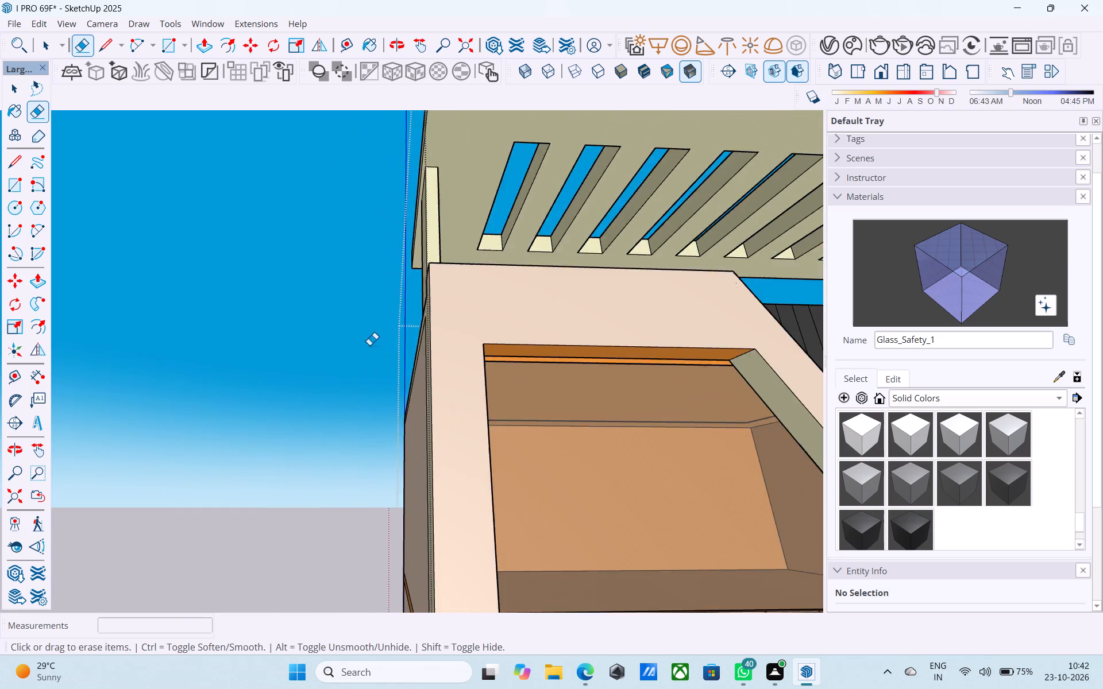
scroll(369, 345, down, 11)
key(space)
Save the model.
middle_drag(415, 317, 425, 450)
key(ctrl+s)
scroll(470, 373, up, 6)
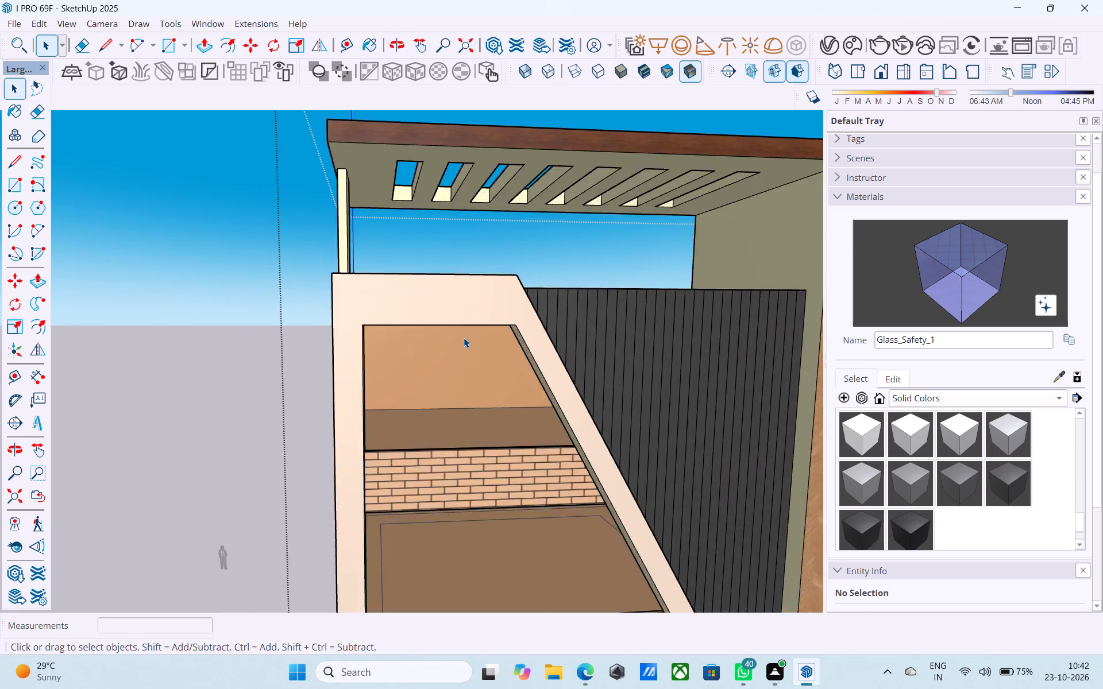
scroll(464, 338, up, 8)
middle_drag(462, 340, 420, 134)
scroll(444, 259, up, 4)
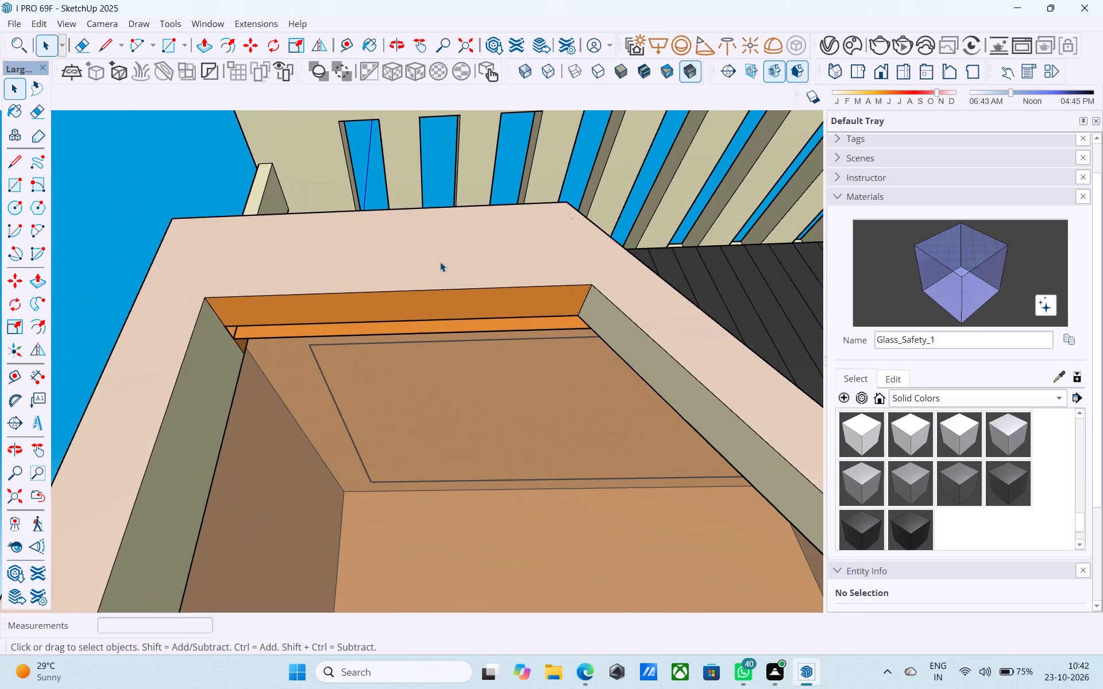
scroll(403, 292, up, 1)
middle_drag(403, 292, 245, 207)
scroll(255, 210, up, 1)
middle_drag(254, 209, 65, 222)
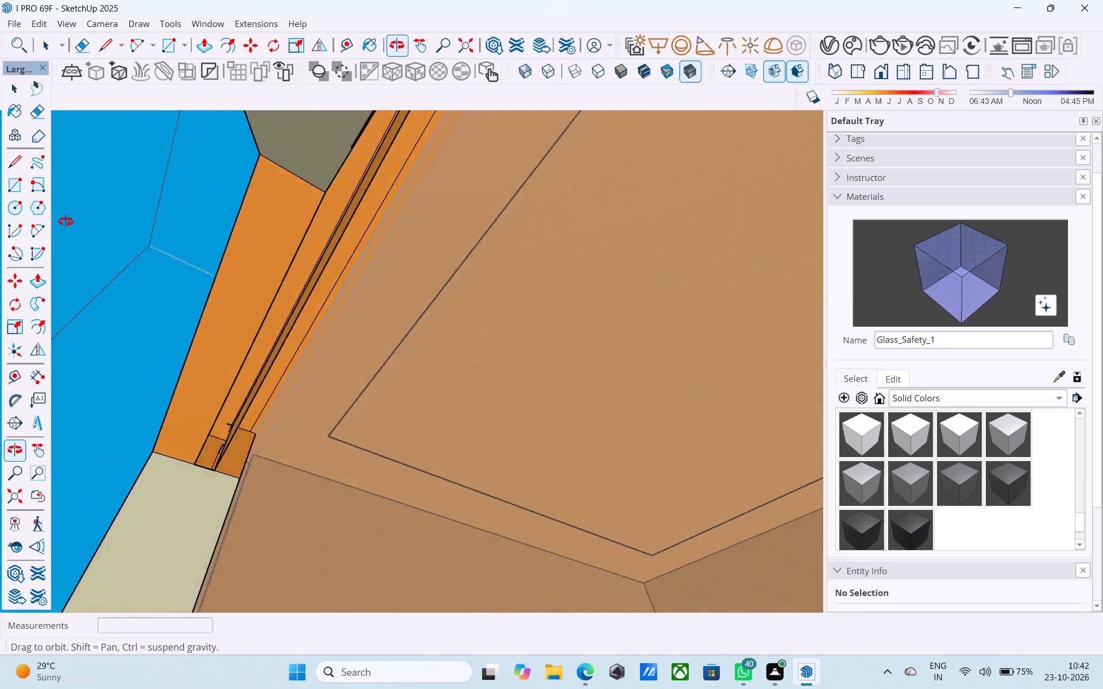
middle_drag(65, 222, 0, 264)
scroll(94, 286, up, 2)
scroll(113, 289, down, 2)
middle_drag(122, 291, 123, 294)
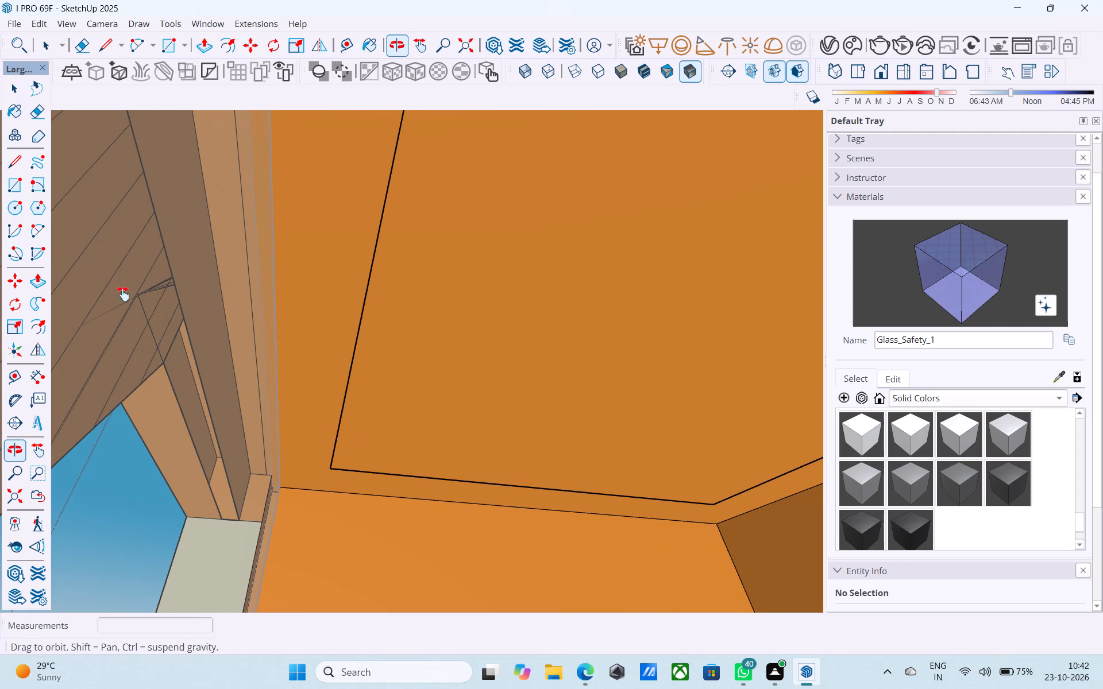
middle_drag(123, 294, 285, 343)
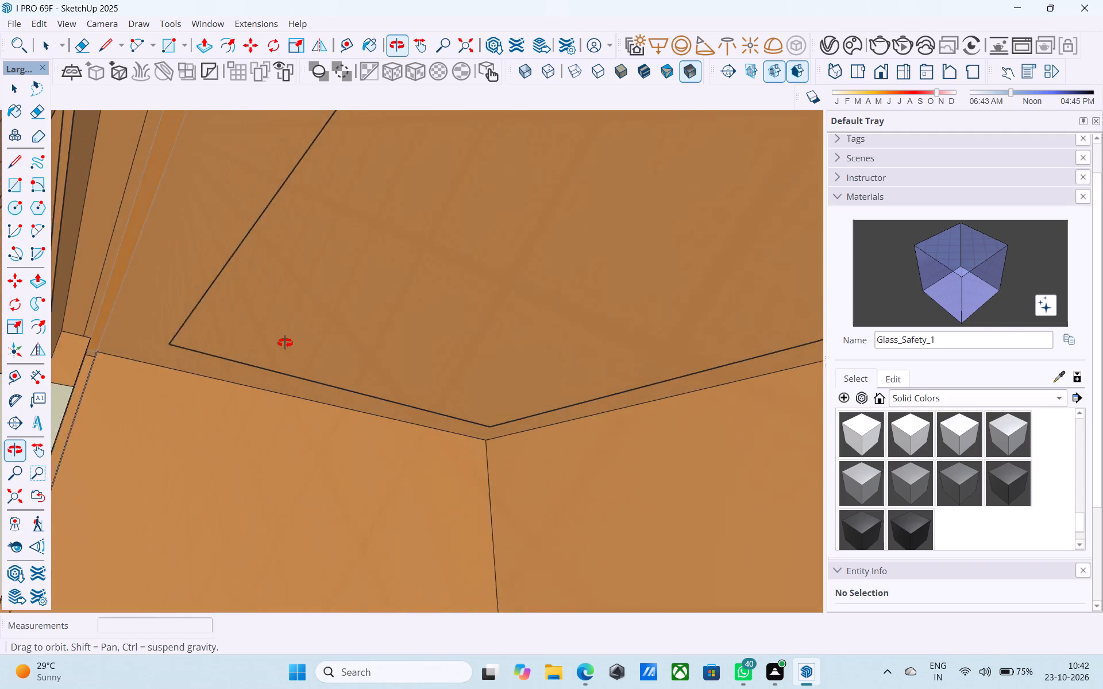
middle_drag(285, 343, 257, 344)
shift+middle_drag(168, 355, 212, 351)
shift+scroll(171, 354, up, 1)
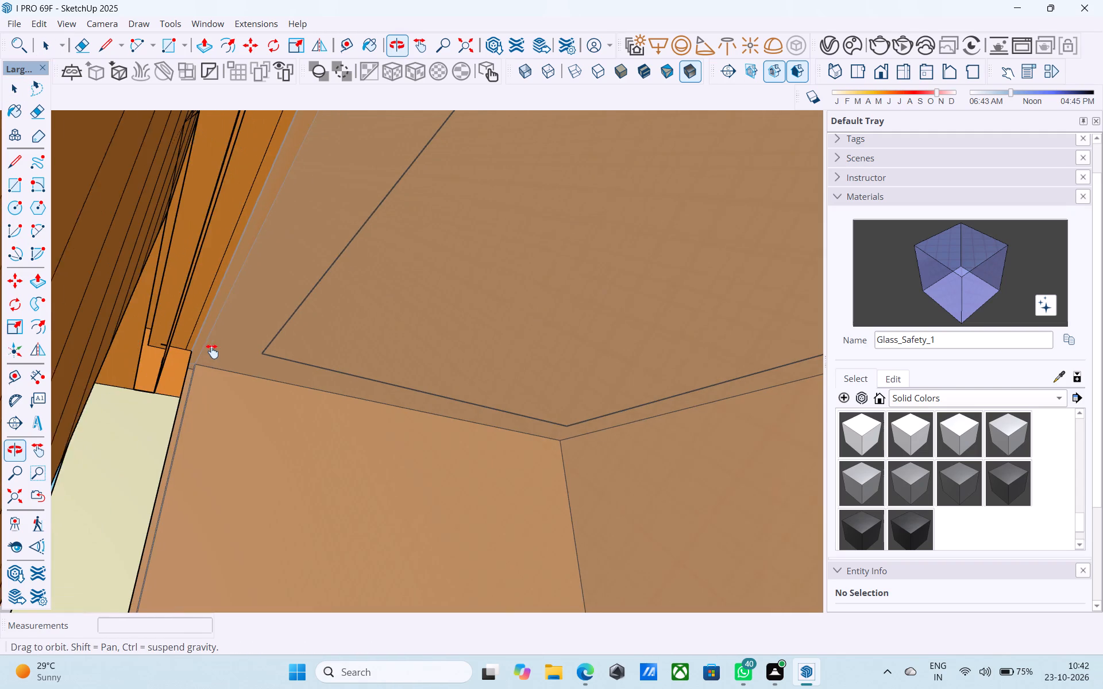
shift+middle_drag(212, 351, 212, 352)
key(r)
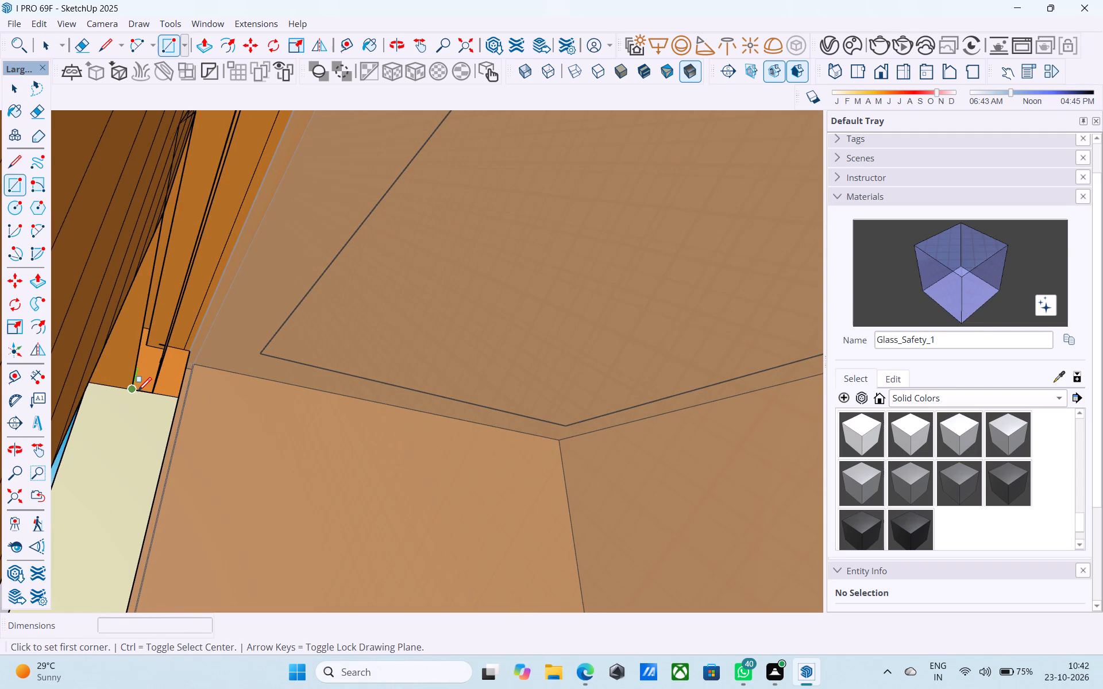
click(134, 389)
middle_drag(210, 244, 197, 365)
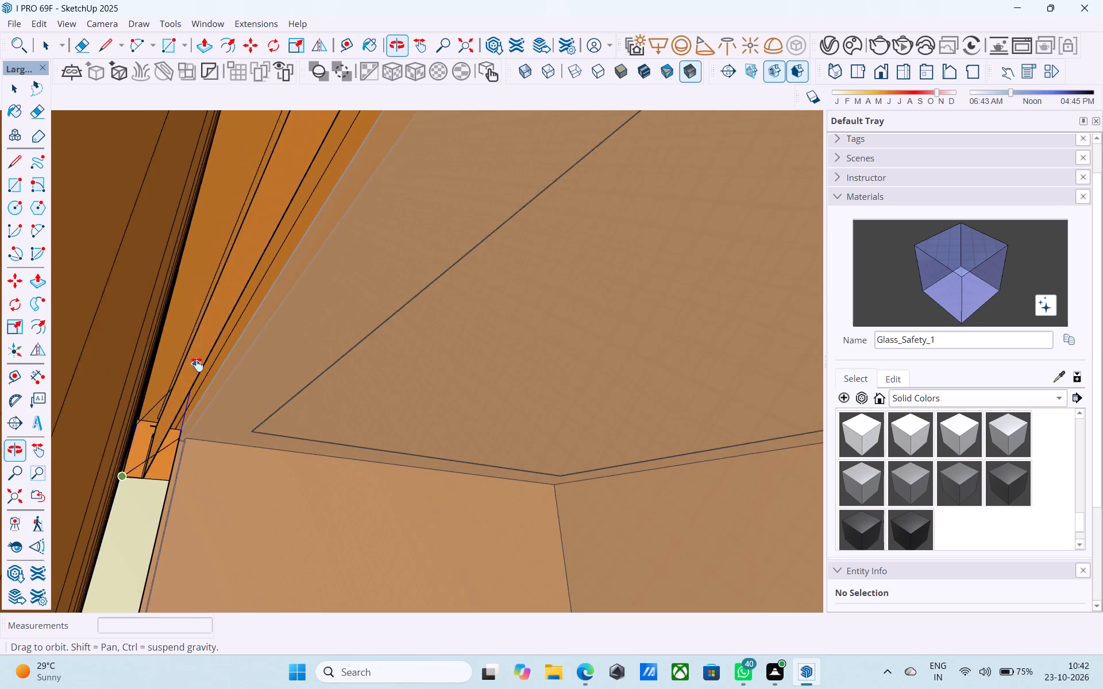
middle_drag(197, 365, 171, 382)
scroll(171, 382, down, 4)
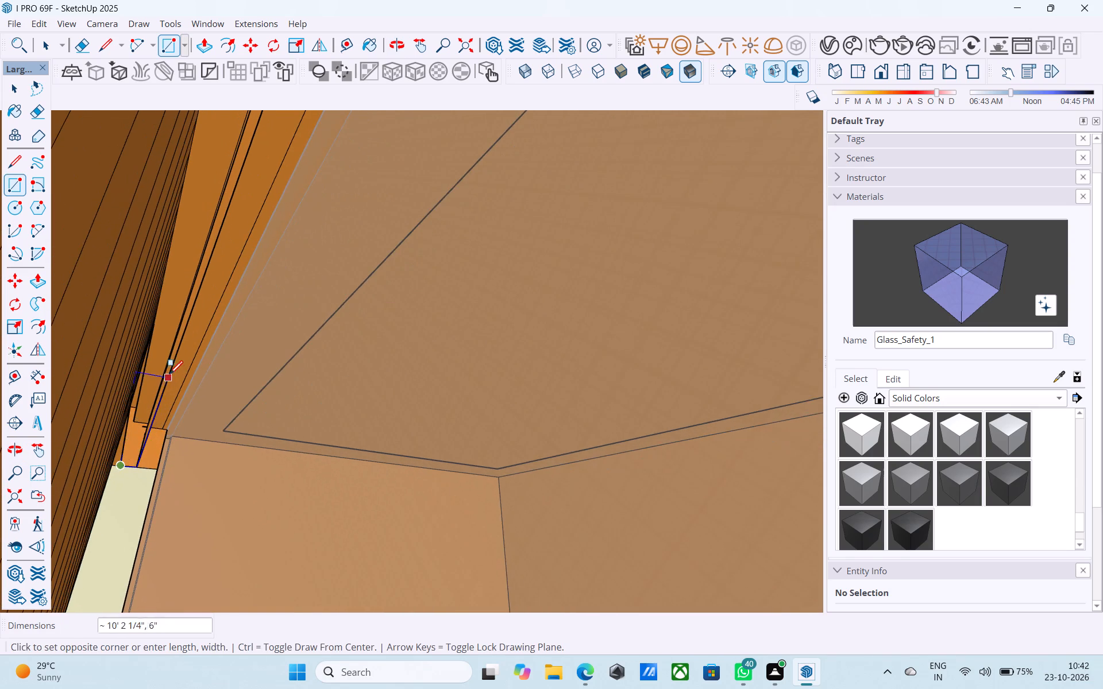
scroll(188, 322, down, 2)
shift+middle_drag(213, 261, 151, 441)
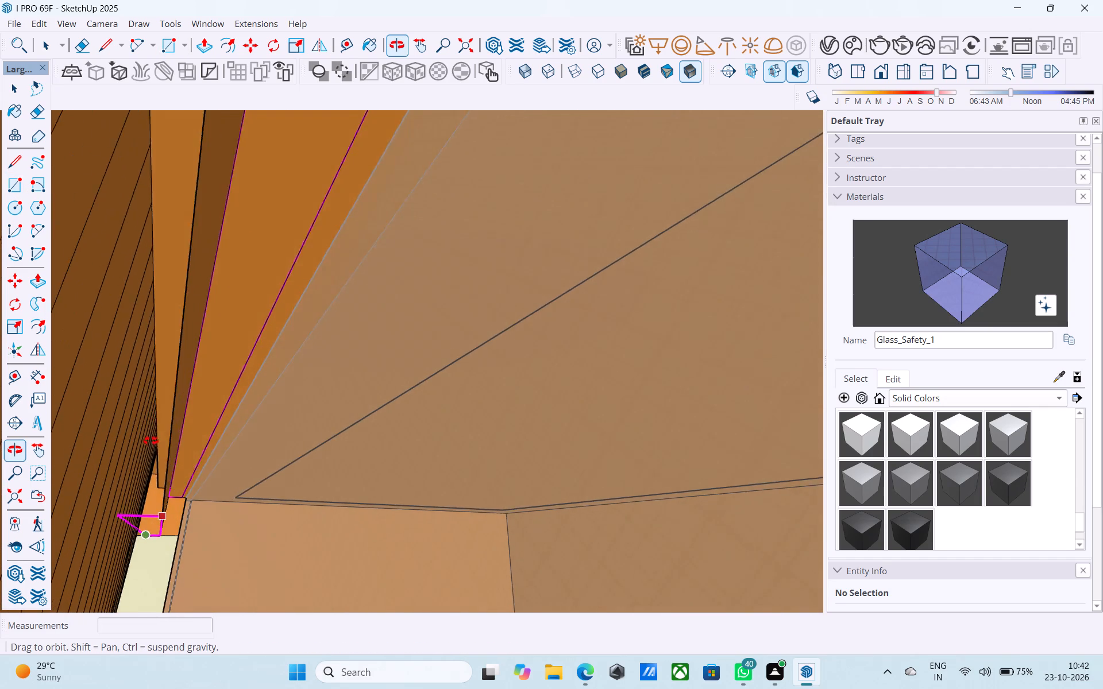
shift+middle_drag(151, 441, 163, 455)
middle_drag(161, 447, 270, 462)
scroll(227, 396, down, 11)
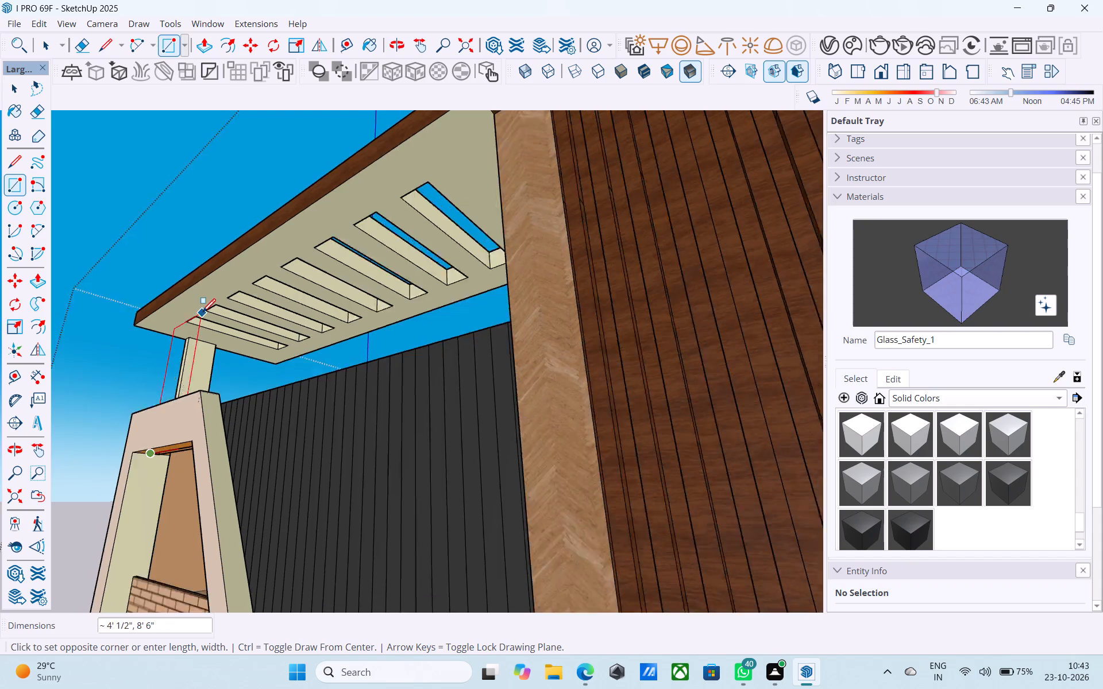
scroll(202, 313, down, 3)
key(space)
Draw a 27' by 2' rectangle across the recess at the front of the top balcony's ceiling, between its opposite end corners.
scroll(203, 381, up, 20)
scroll(203, 381, up, 4)
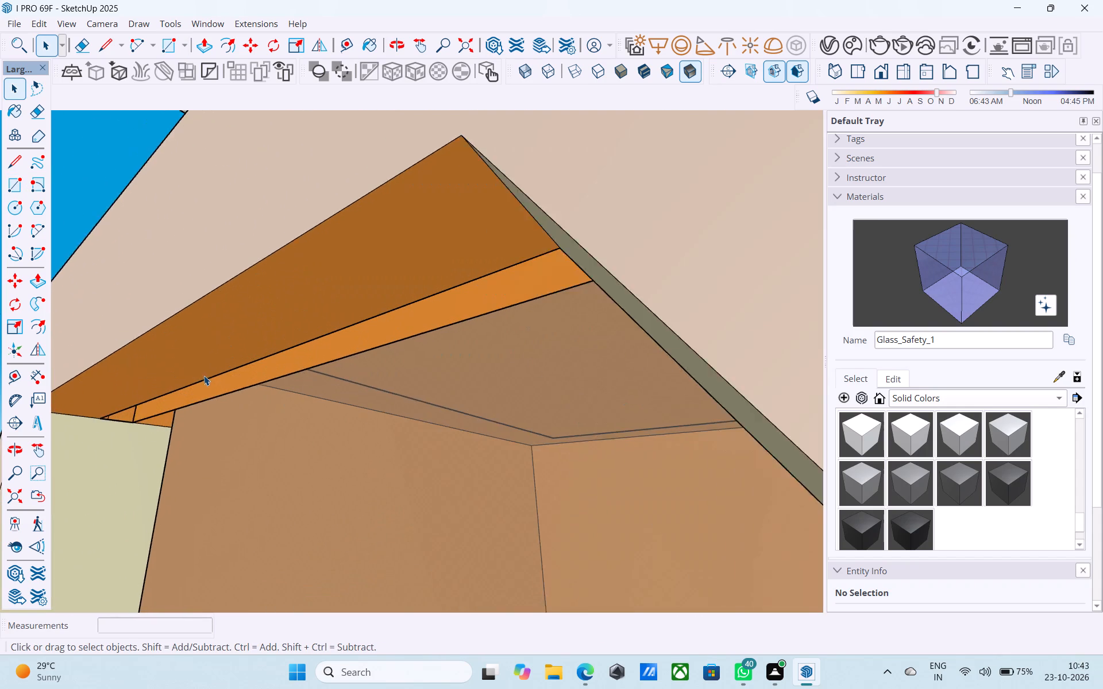
scroll(204, 376, up, 4)
middle_drag(200, 379, 3, 388)
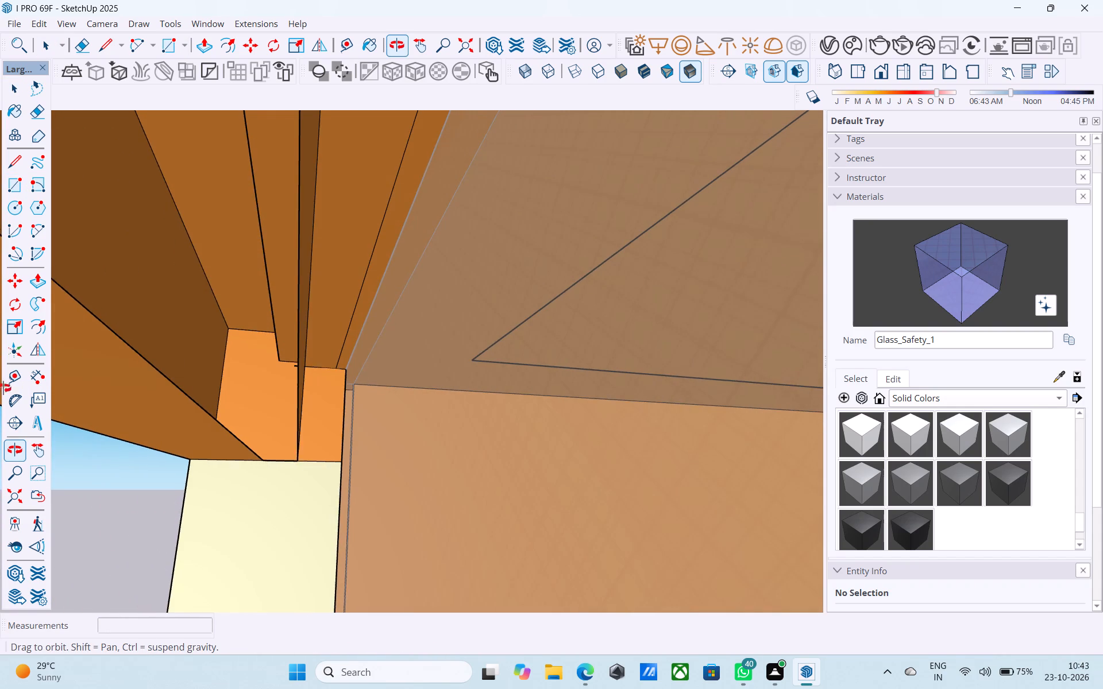
middle_drag(3, 388, 4, 388)
key(r)
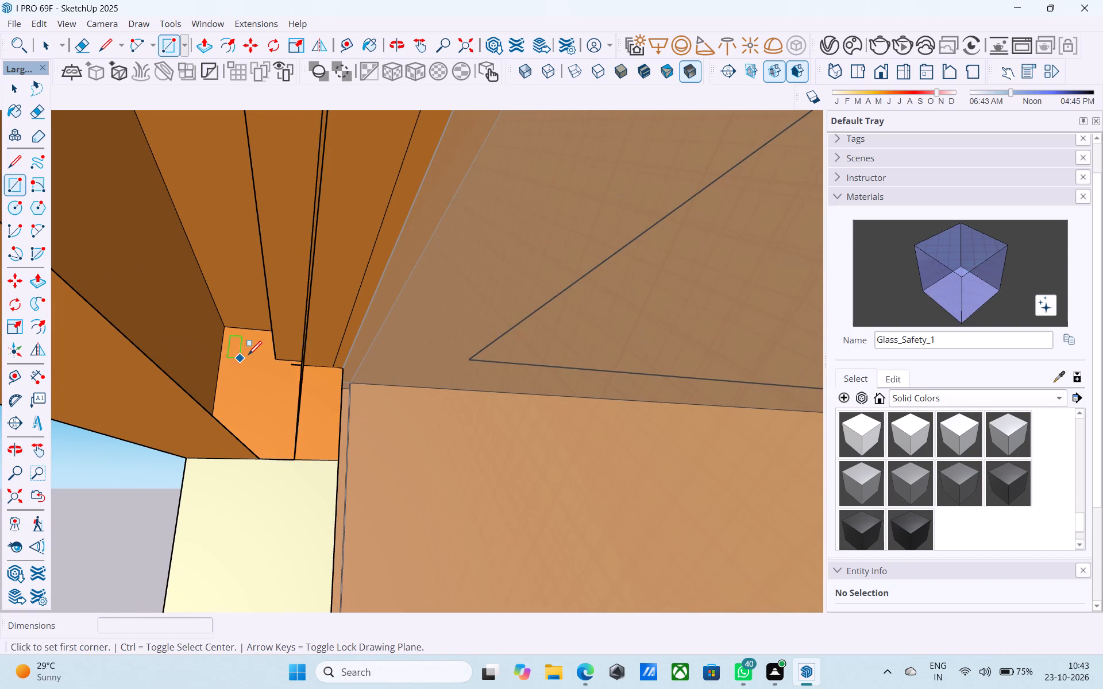
click(279, 358)
middle_drag(257, 343, 610, 295)
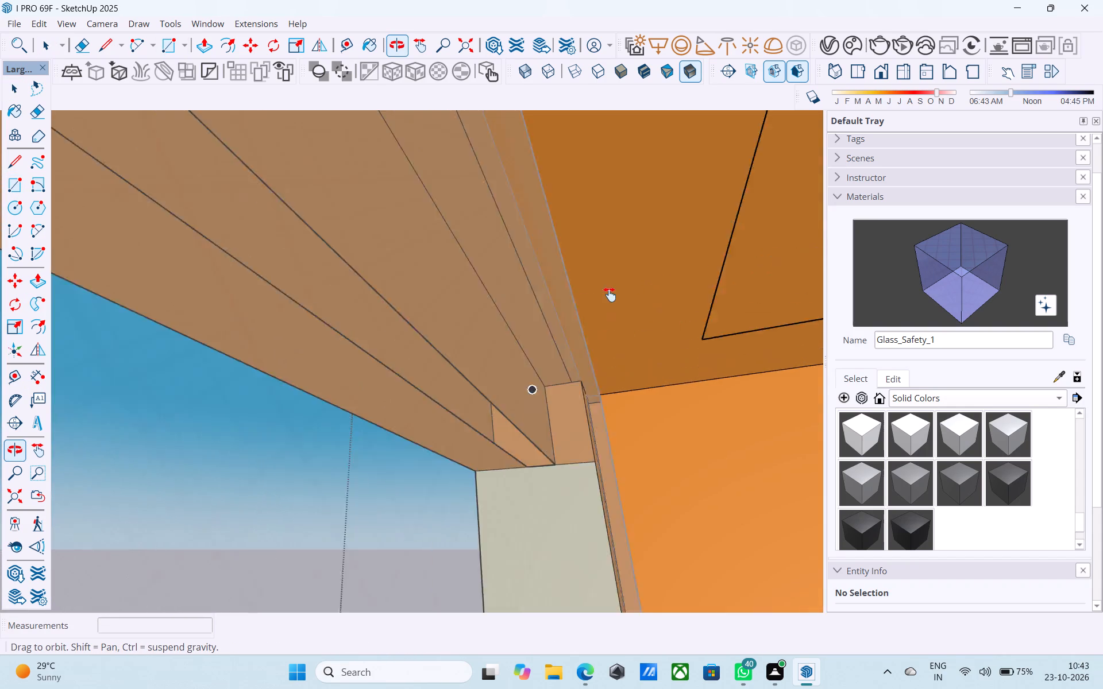
middle_drag(610, 295, 311, 260)
shift+middle_drag(253, 292, 464, 251)
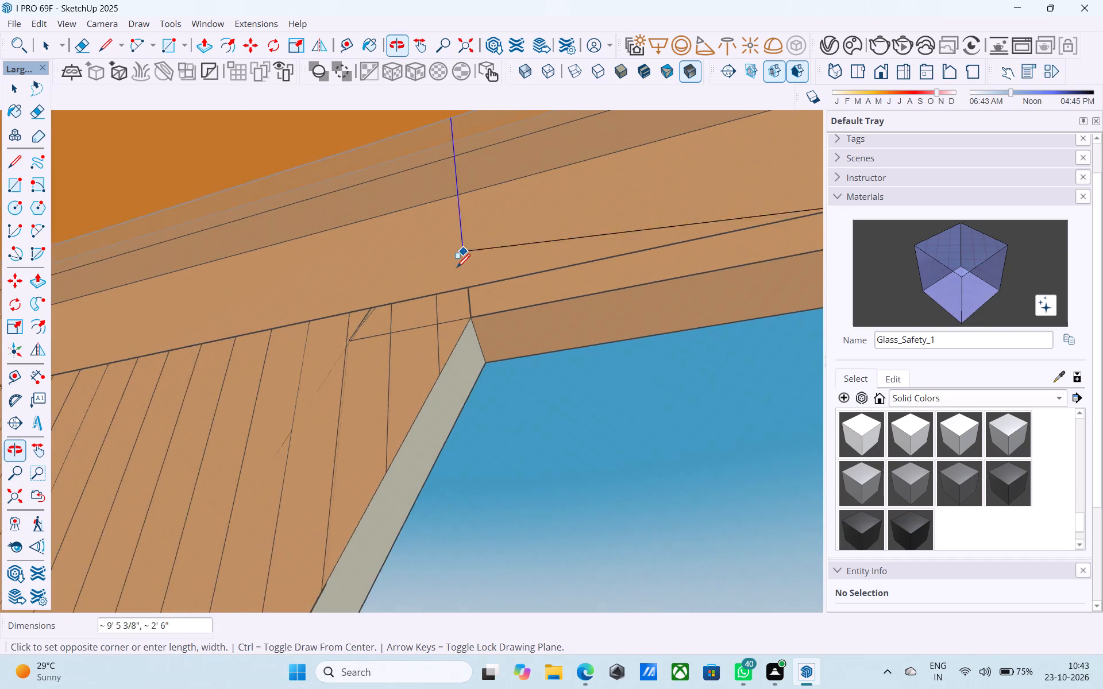
scroll(457, 302, up, 13)
middle_drag(426, 318, 196, 374)
shift+middle_drag(490, 329, 322, 338)
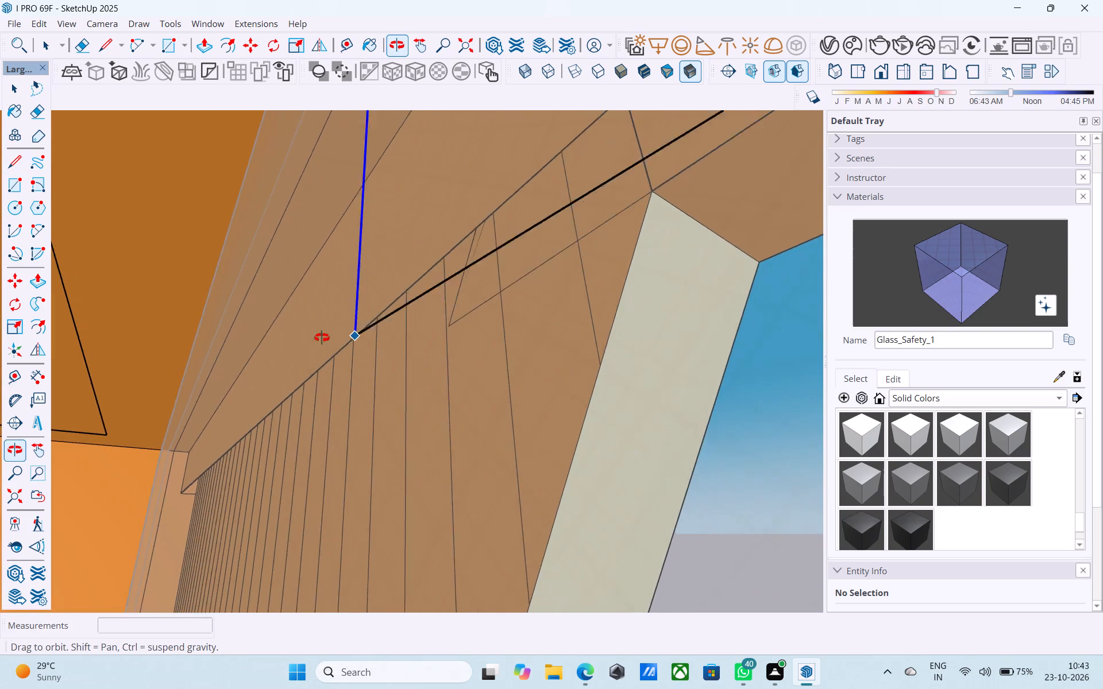
shift+middle_drag(322, 338, 236, 353)
shift+middle_drag(496, 454, 286, 492)
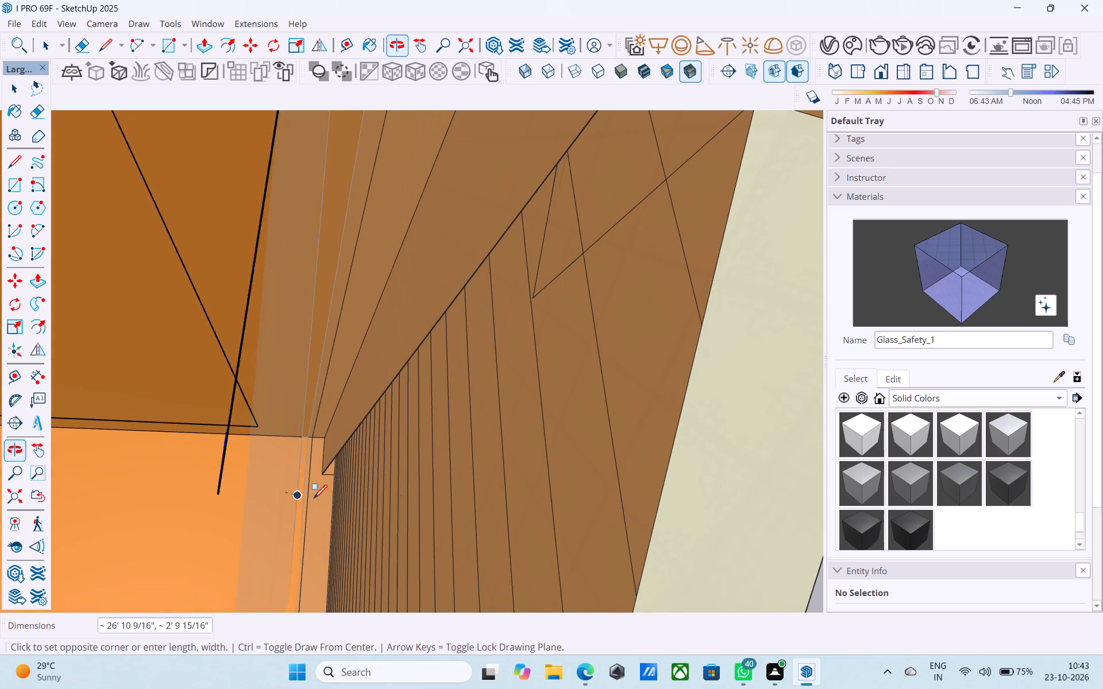
scroll(415, 512, up, 20)
scroll(415, 512, up, 7)
middle_drag(338, 475, 307, 478)
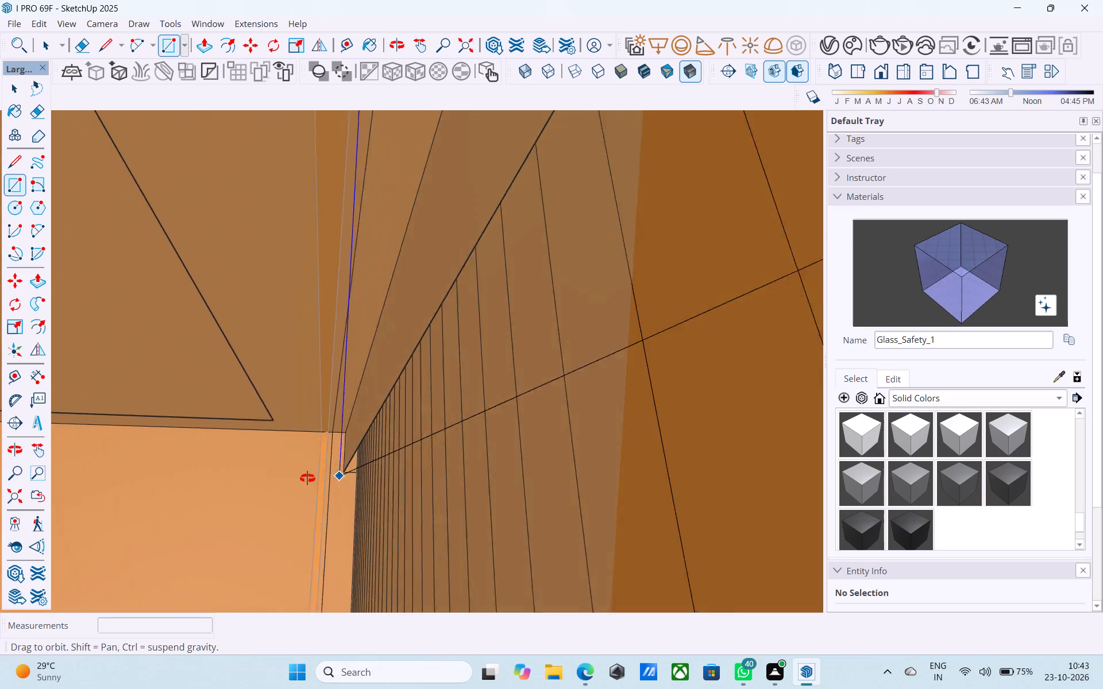
middle_drag(307, 478, 295, 481)
scroll(379, 496, up, 5)
scroll(396, 479, down, 1)
scroll(397, 477, up, 14)
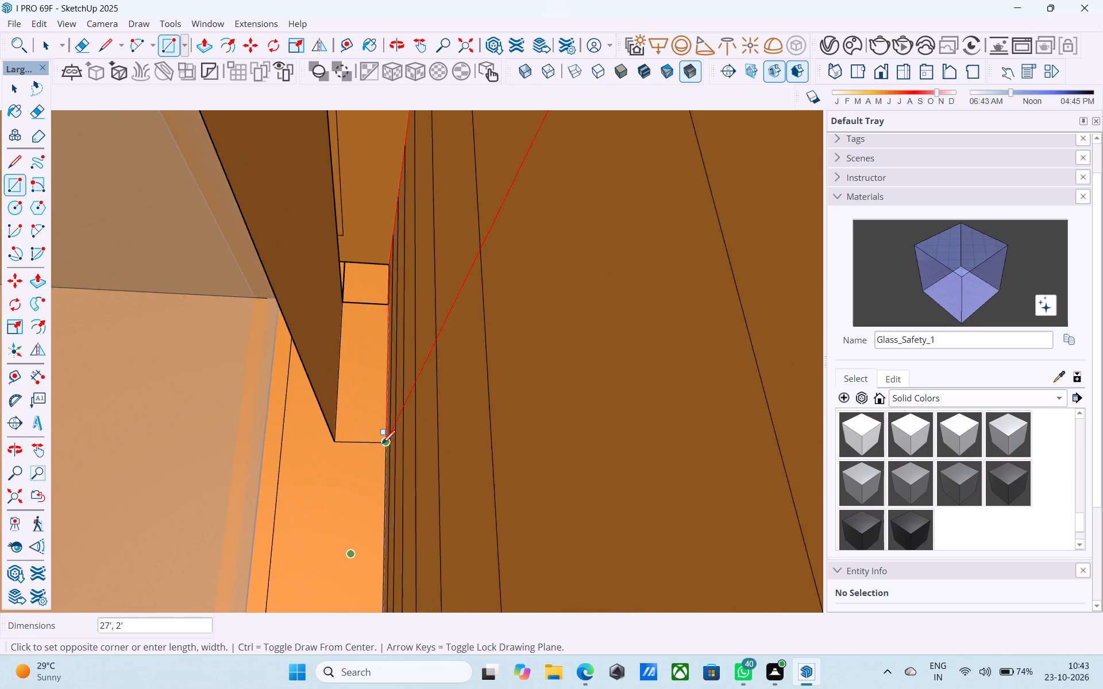
scroll(382, 445, up, 5)
middle_drag(381, 444, 411, 423)
click(387, 434)
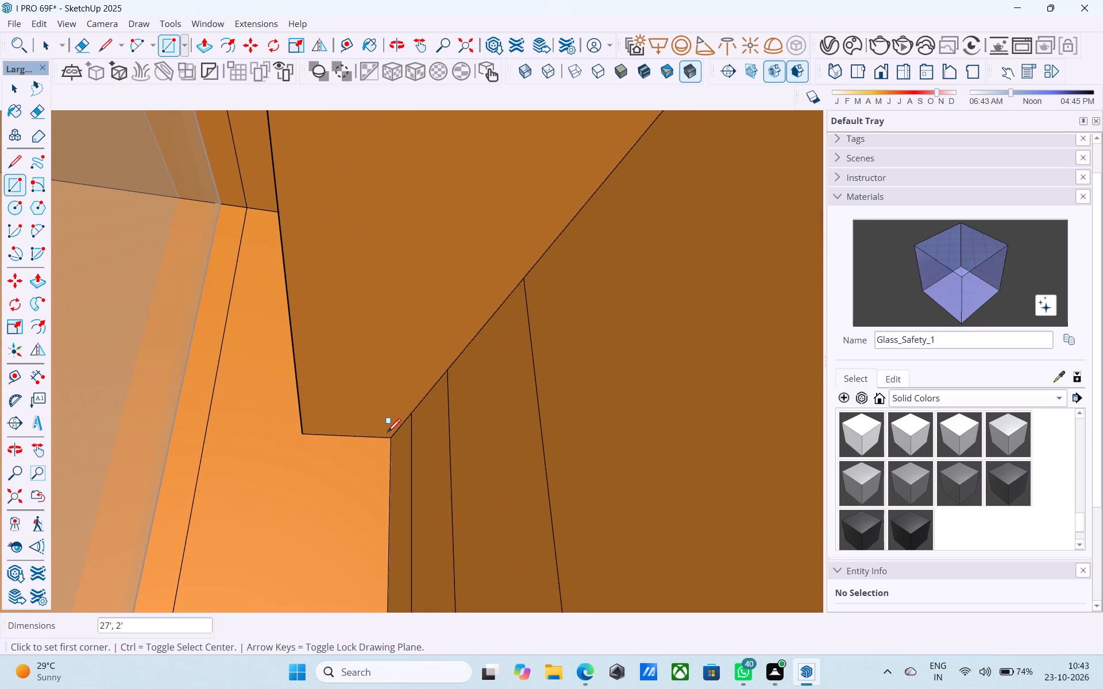
Examine the front recess and ceiling corners of the top balcony from inside and below.
scroll(372, 425, up, 1)
middle_drag(372, 425, 589, 421)
scroll(586, 413, down, 20)
scroll(586, 413, down, 13)
middle_drag(561, 393, 419, 365)
shift+middle_drag(648, 401, 334, 396)
shift+middle_drag(606, 412, 214, 372)
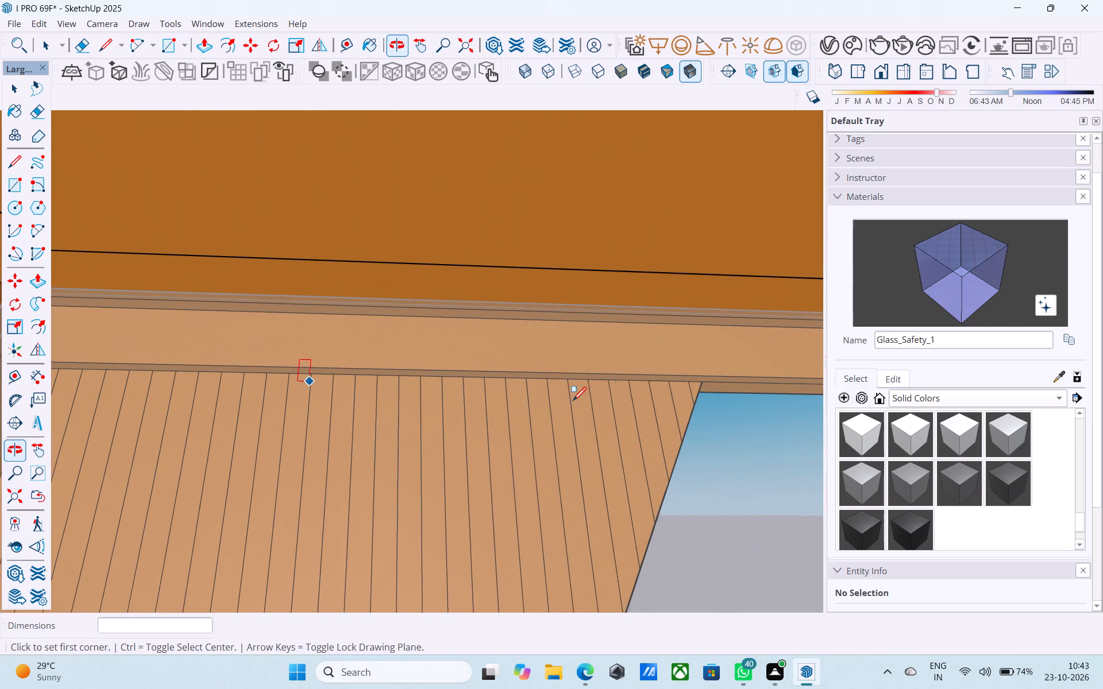
shift+middle_drag(611, 387, 456, 360)
scroll(546, 414, up, 4)
key(space)
scroll(548, 415, up, 7)
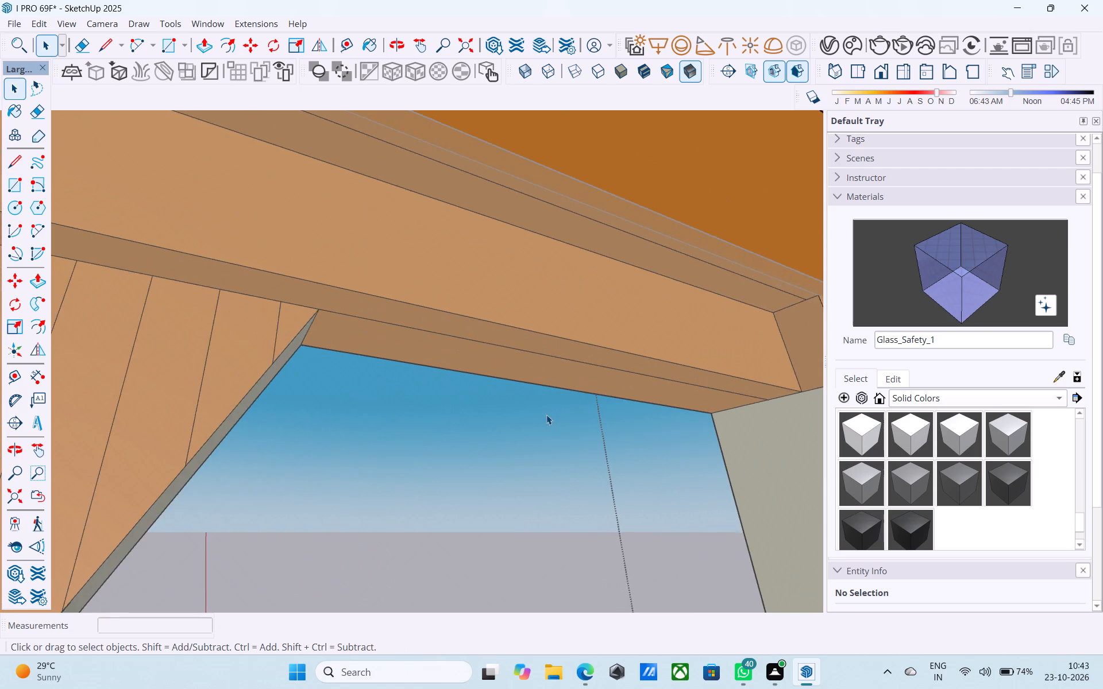
scroll(546, 415, up, 16)
middle_drag(512, 419, 1101, 545)
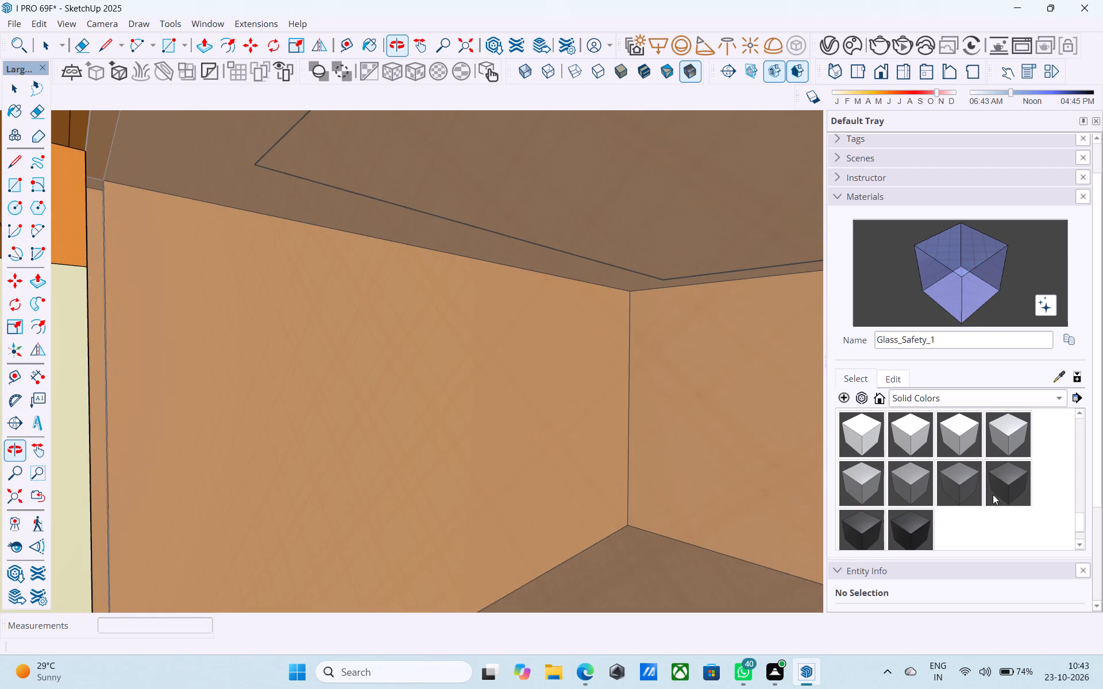
scroll(636, 308, down, 10)
middle_drag(428, 327, 607, 308)
scroll(601, 304, down, 18)
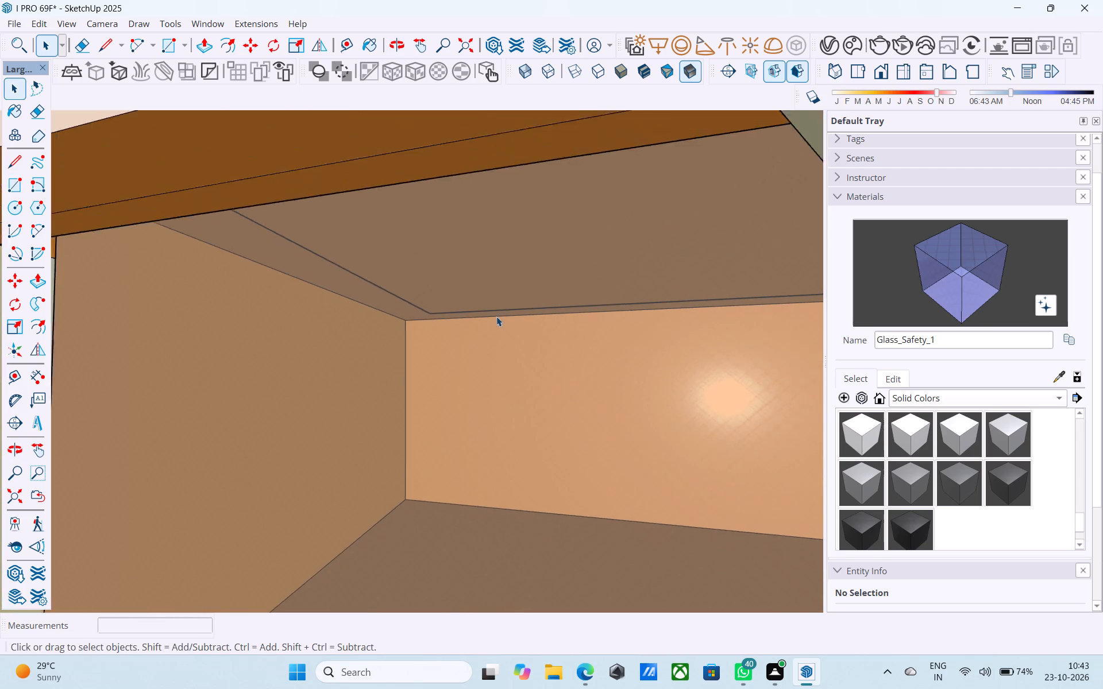
scroll(496, 316, down, 20)
scroll(496, 316, down, 7)
middle_drag(513, 315, 554, 347)
Save the model and clear the selection.
scroll(568, 315, down, 7)
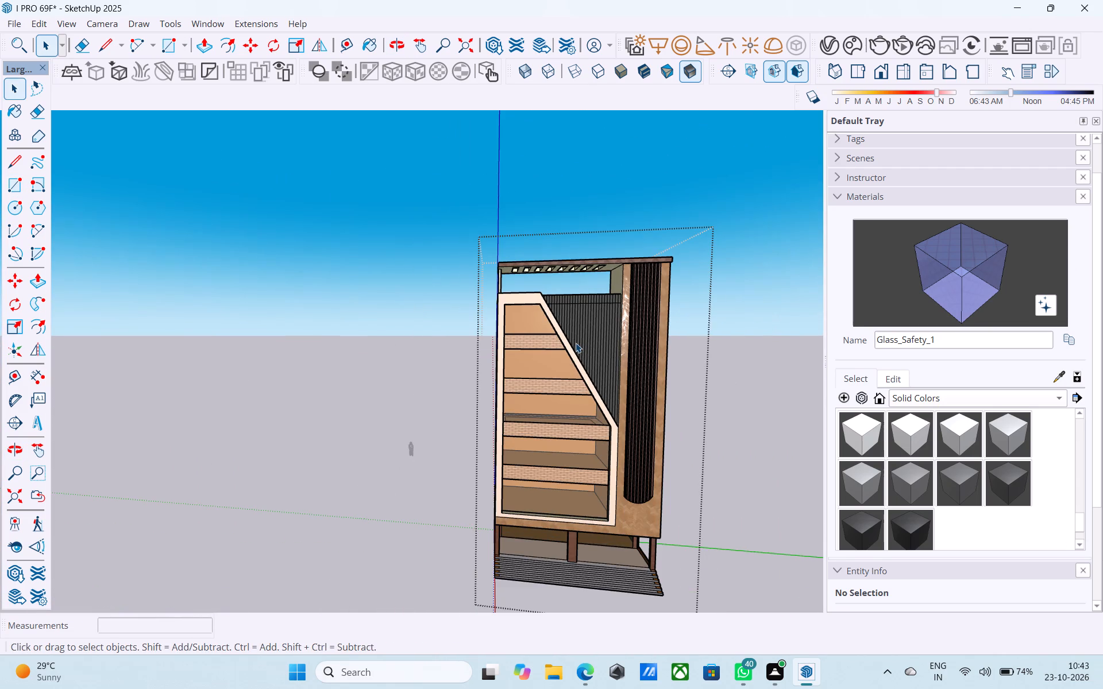
key(ctrl+s)
click(444, 317)
Inspect the tower's front and the inset ceilings of the balconies from below.
middle_drag(573, 344, 601, 284)
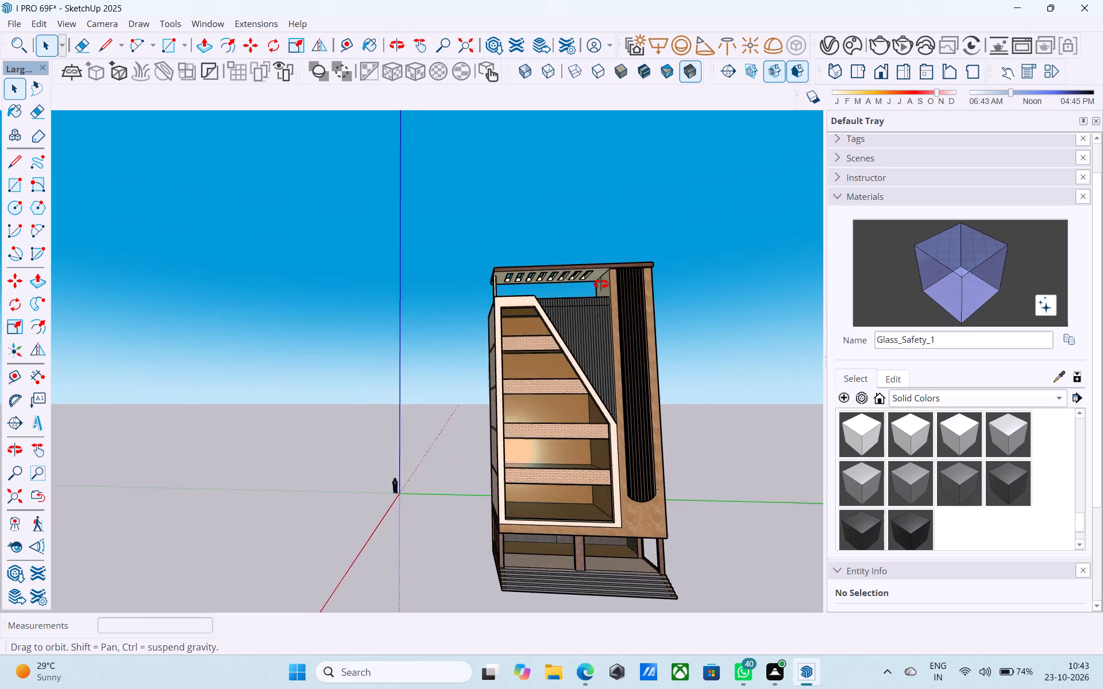
middle_drag(601, 284, 601, 362)
scroll(507, 339, down, 5)
scroll(547, 371, up, 10)
middle_drag(548, 367, 441, 356)
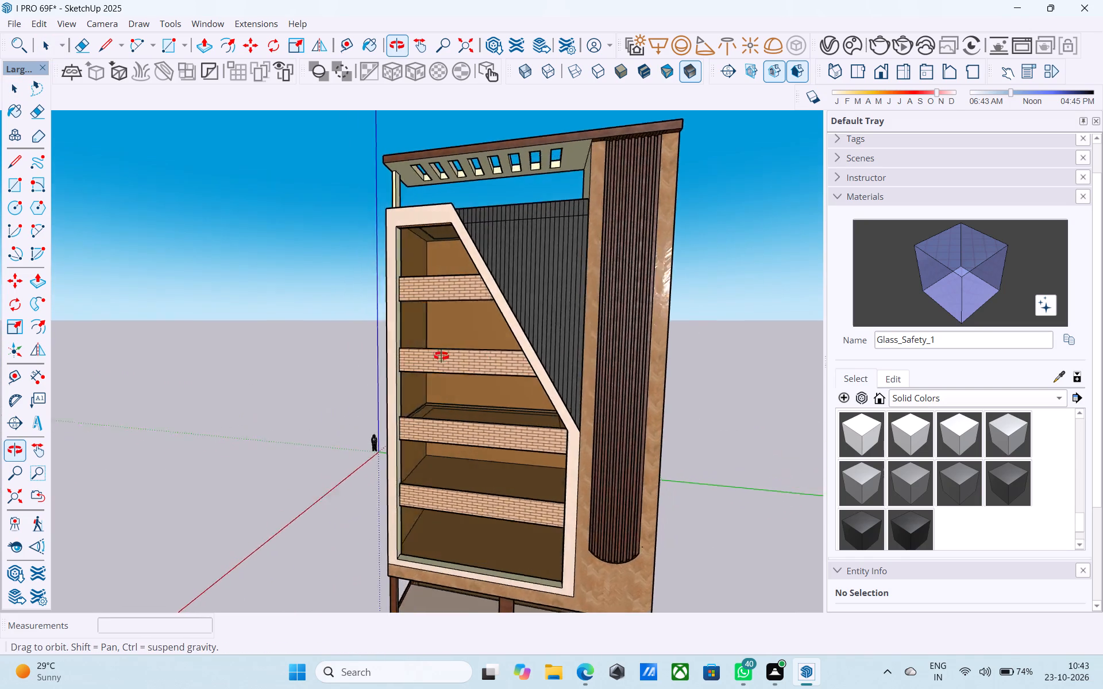
middle_drag(441, 356, 508, 326)
middle_drag(529, 350, 553, 342)
scroll(547, 344, up, 5)
scroll(532, 349, down, 1)
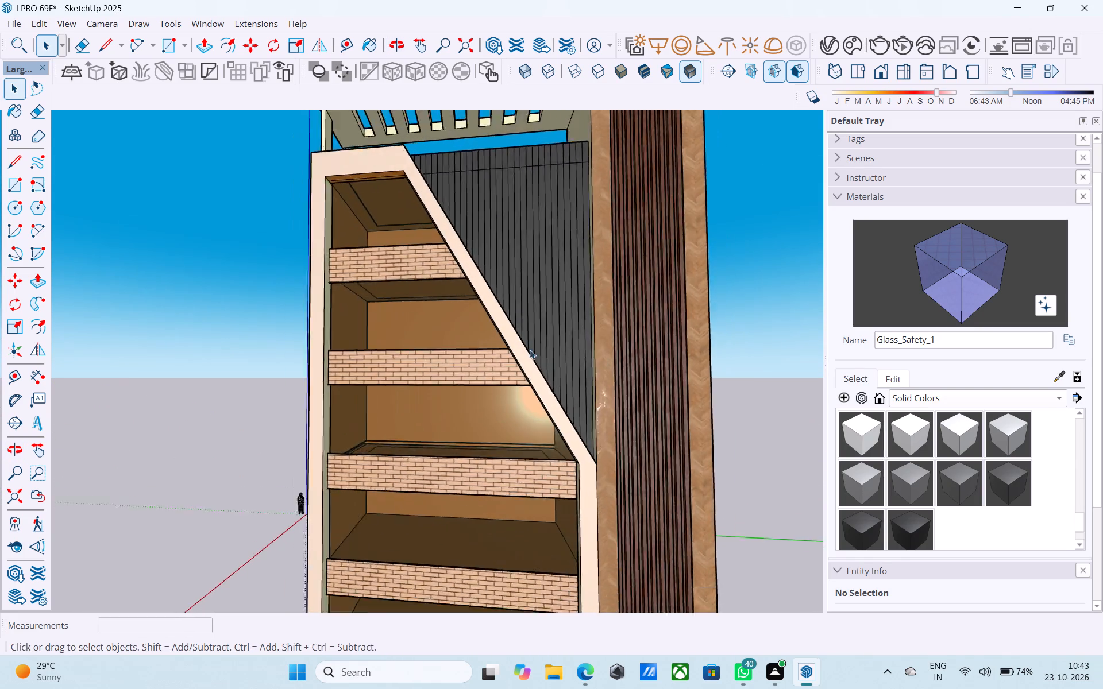
Recolour the in-model Brick_Common_Bond_2K material to a deeper, more saturated orange using the colour wheel and brightness.
scroll(530, 350, down, 4)
middle_click(509, 351)
scroll(491, 337, up, 5)
click(909, 397)
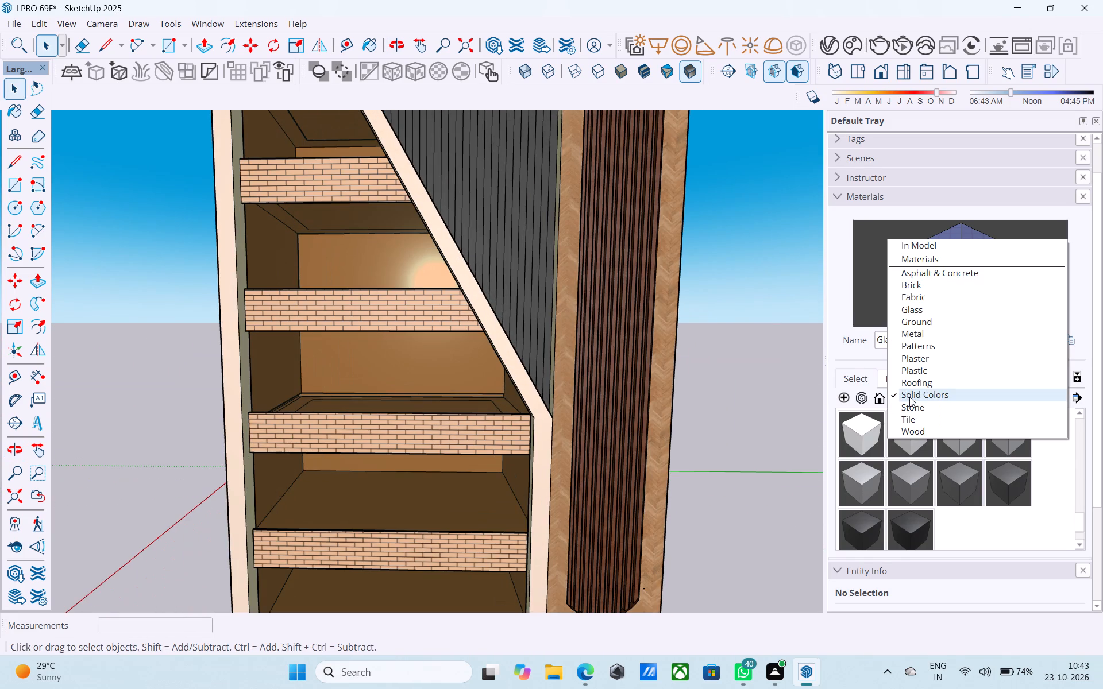
click(926, 245)
click(921, 441)
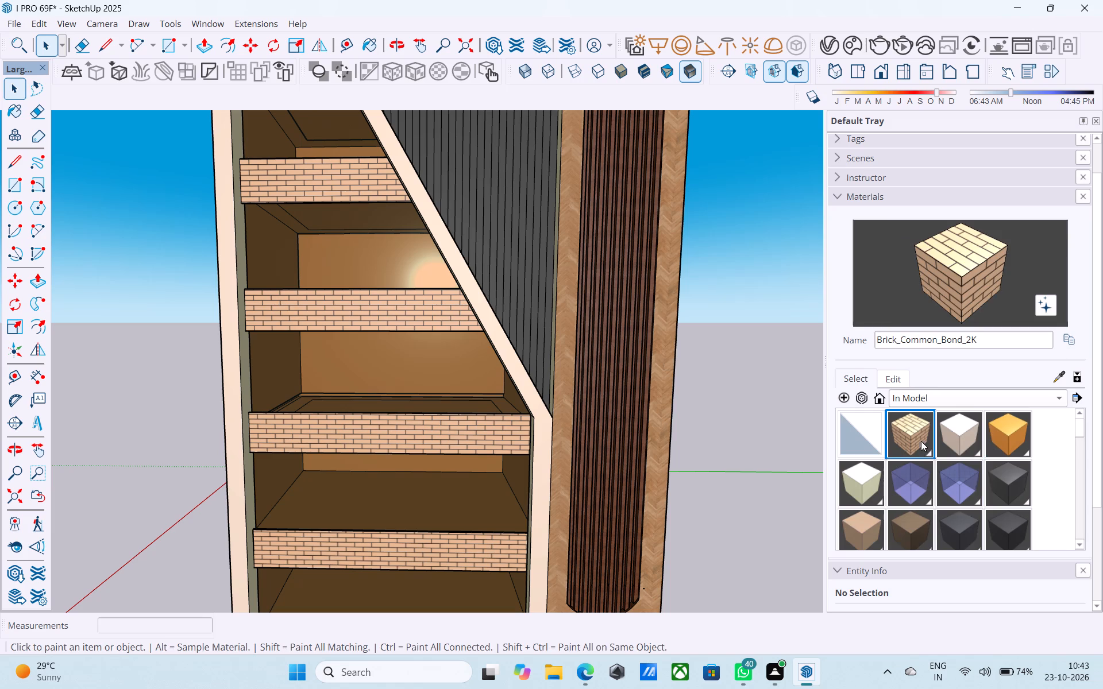
click(898, 377)
drag(912, 440, 911, 442)
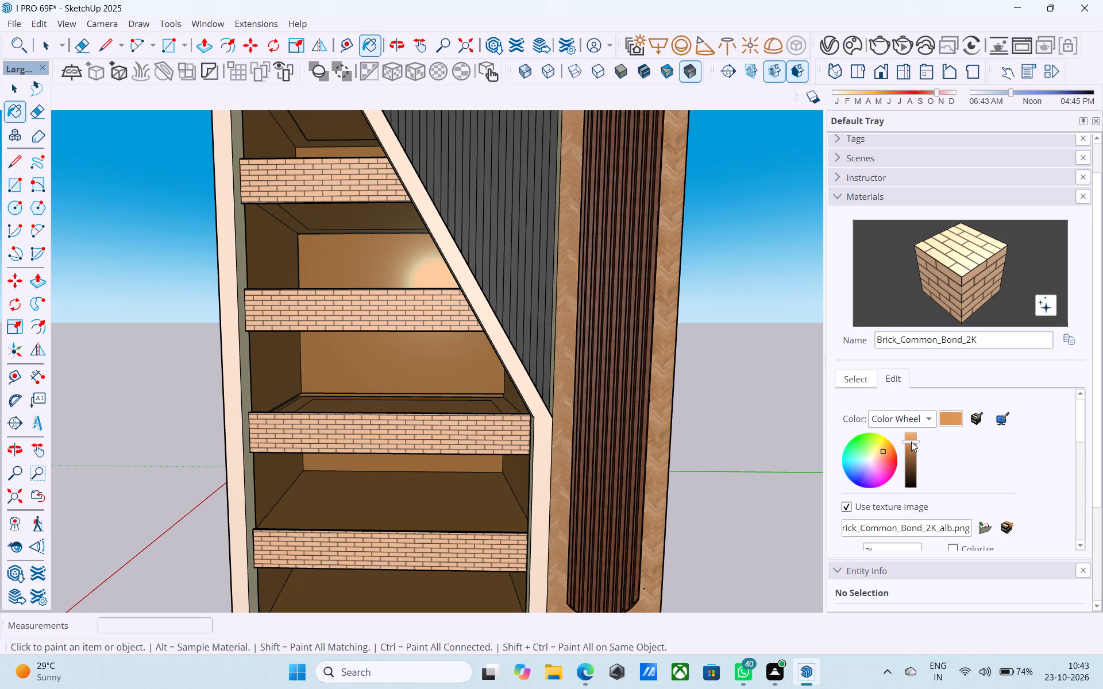
drag(911, 442, 912, 434)
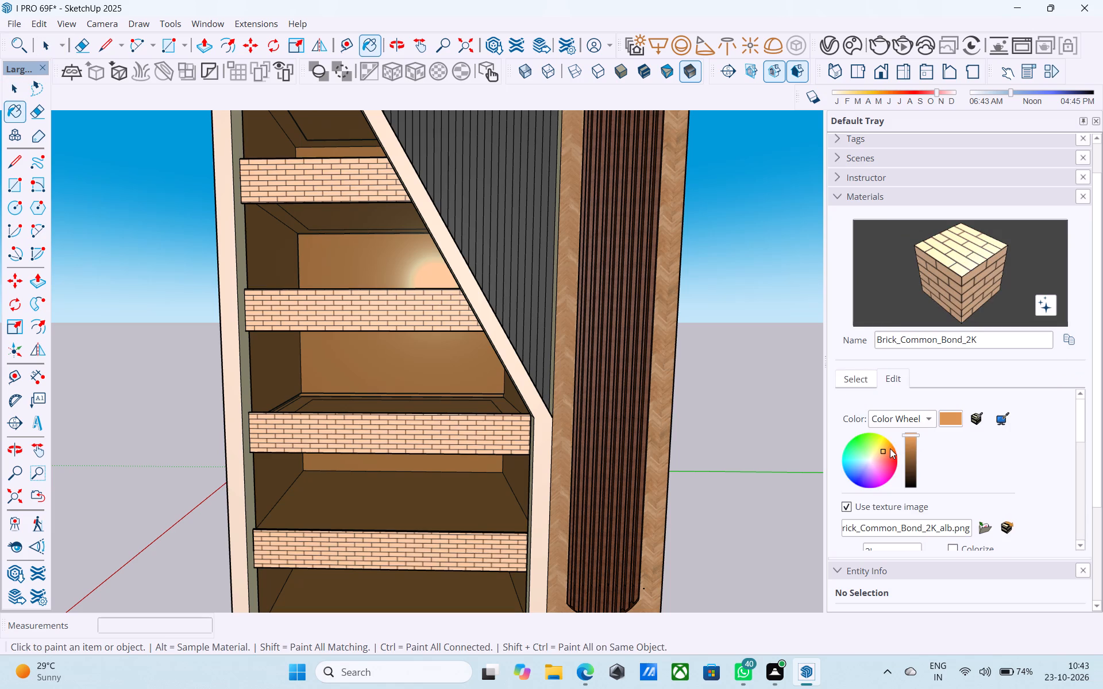
click(890, 448)
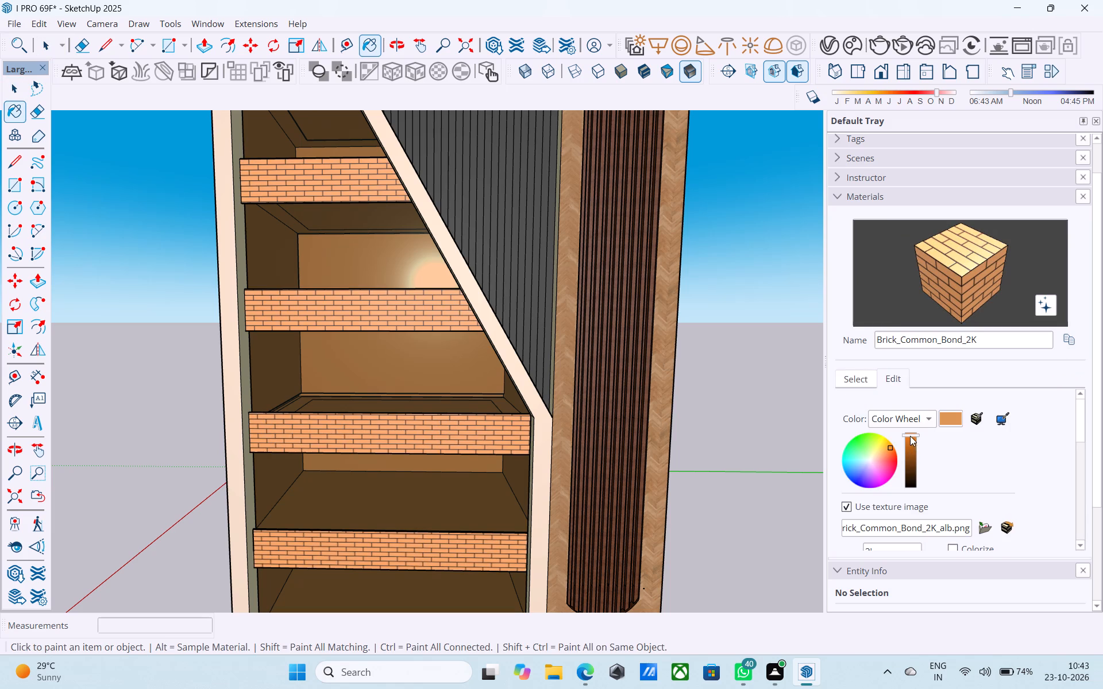
drag(910, 435, 909, 448)
Lighten the orange of the Brick_Common_Bond_2K material slightly after viewing the brick bands on the tower.
scroll(682, 398, down, 6)
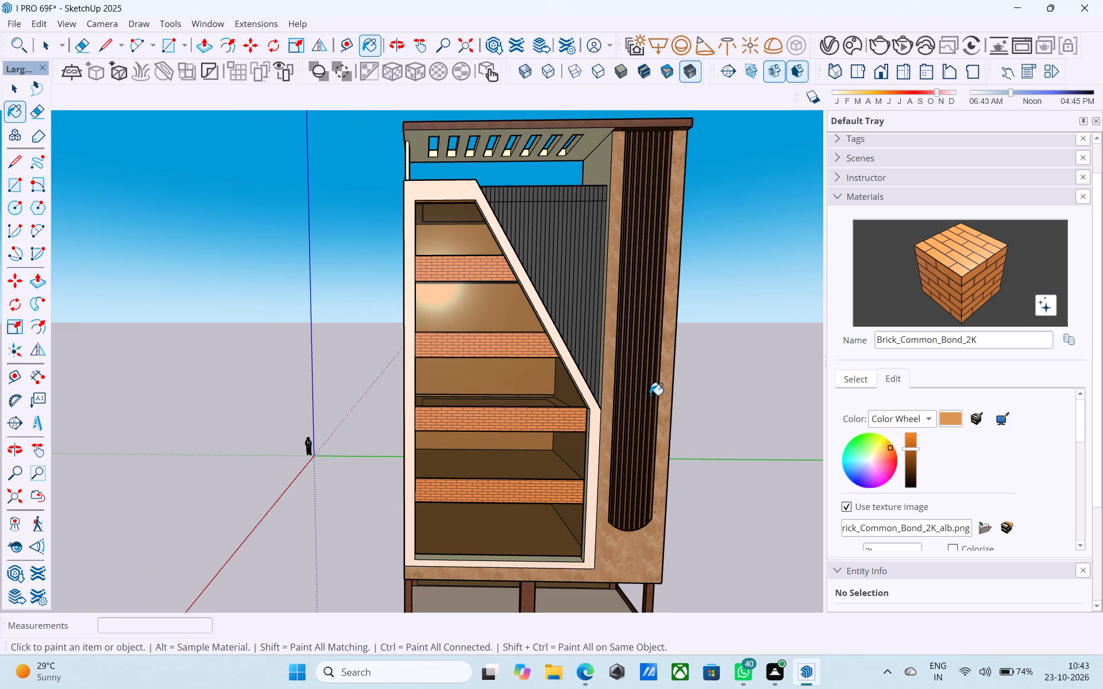
middle_drag(647, 396, 780, 367)
scroll(343, 301, up, 3)
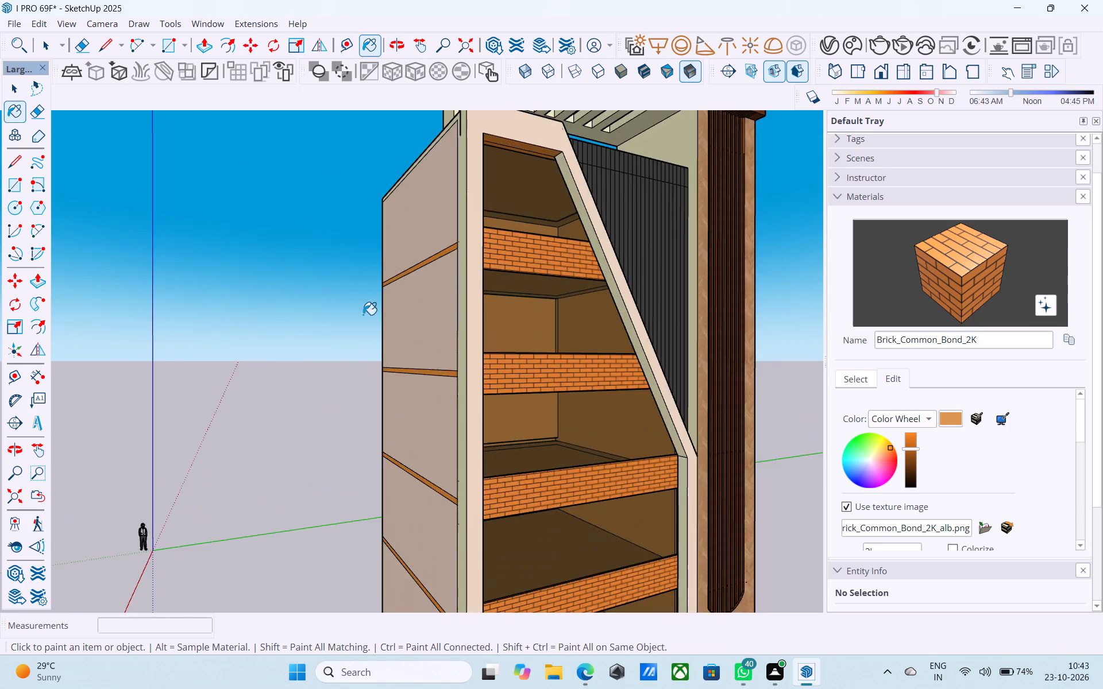
scroll(363, 315, up, 1)
middle_drag(365, 316, 342, 320)
scroll(297, 325, down, 5)
middle_drag(478, 346, 500, 336)
scroll(500, 336, up, 4)
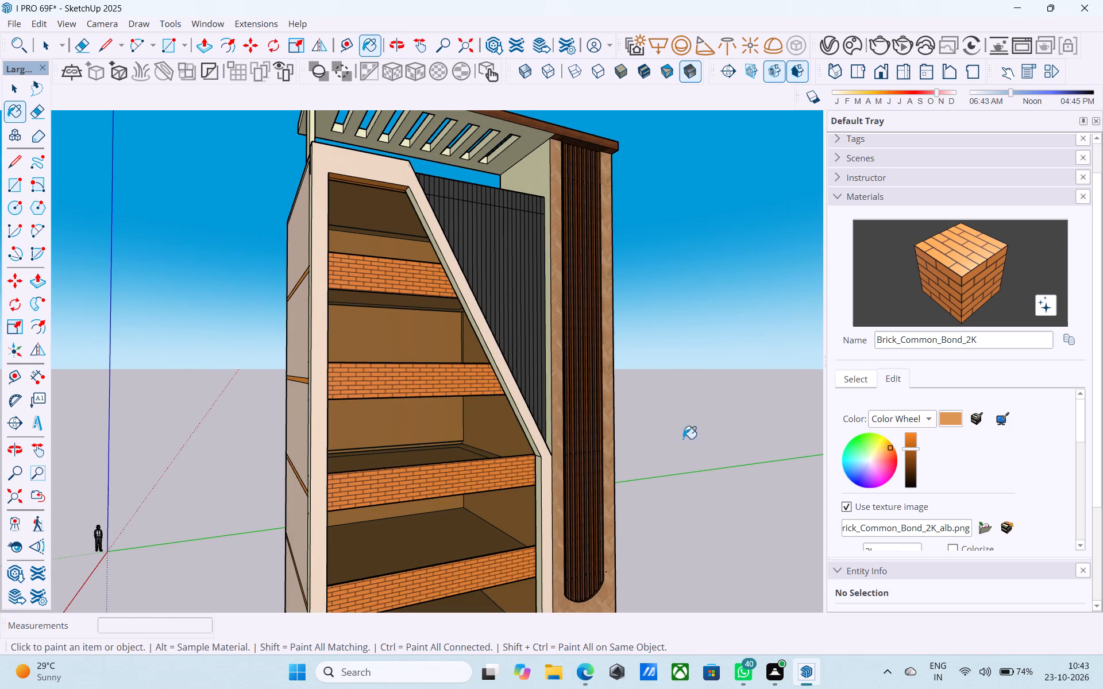
drag(906, 447, 908, 440)
Examine the recoloured brick bands against the rest of the tower from several distances and angles.
scroll(728, 416, down, 4)
middle_drag(722, 413, 546, 394)
scroll(490, 377, down, 4)
middle_drag(531, 395, 703, 369)
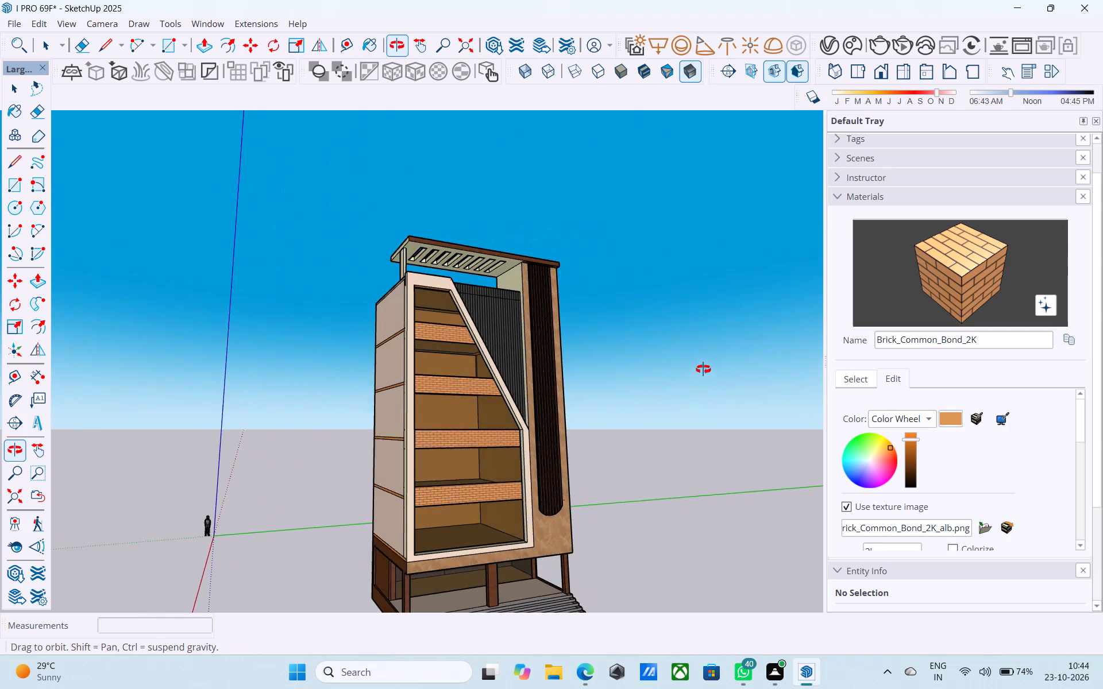
middle_drag(703, 369, 701, 368)
scroll(693, 380, down, 6)
middle_drag(628, 464, 538, 369)
scroll(535, 366, up, 4)
scroll(394, 376, down, 5)
middle_drag(506, 353, 510, 377)
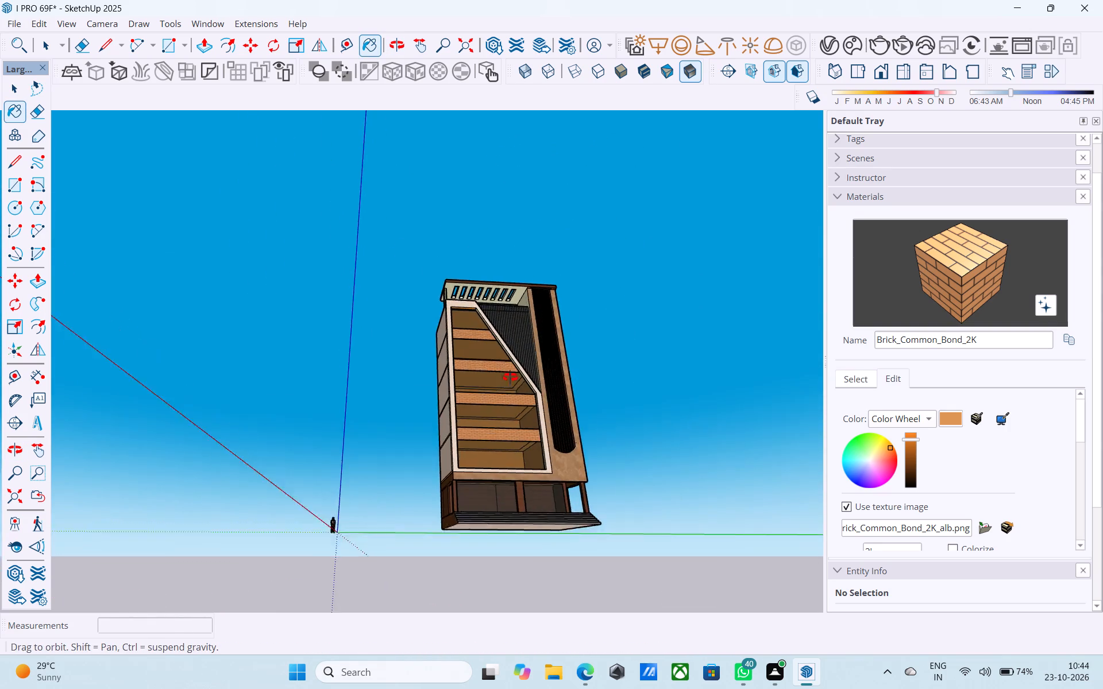
middle_drag(510, 377, 514, 392)
scroll(511, 404, up, 5)
middle_drag(518, 404, 454, 496)
scroll(491, 438, up, 1)
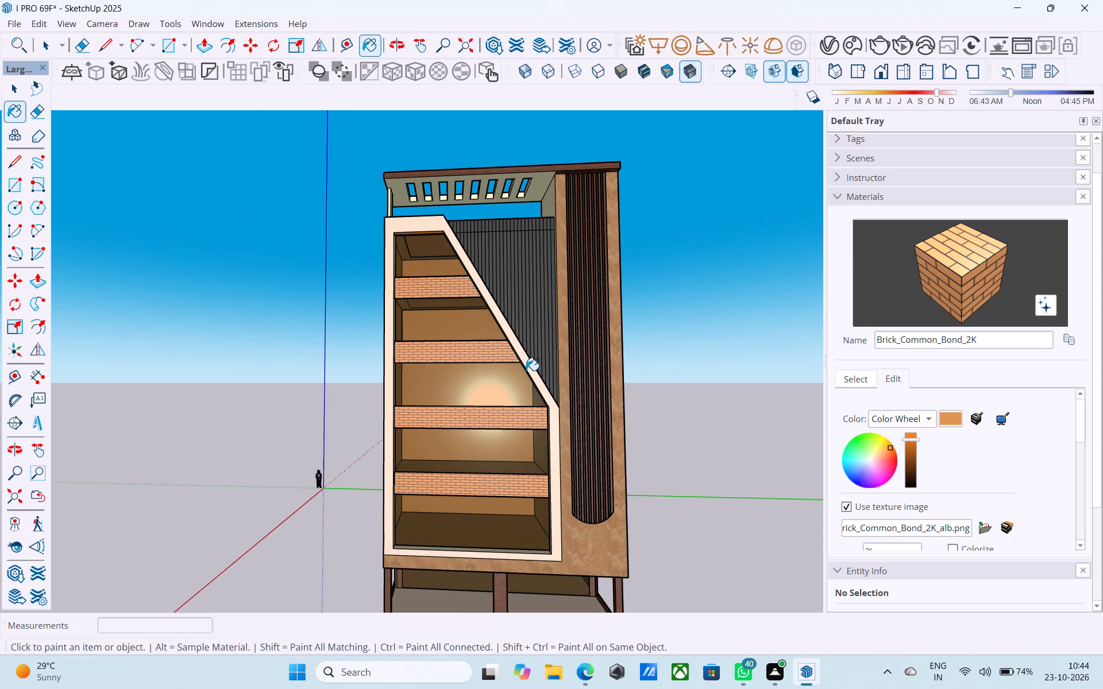
Frame the whole tower front at a slight angle and check it in a V-Ray render.
middle_drag(526, 372, 515, 396)
scroll(515, 396, up, 1)
middle_drag(527, 392, 570, 384)
scroll(570, 384, down, 1)
middle_drag(599, 382, 643, 380)
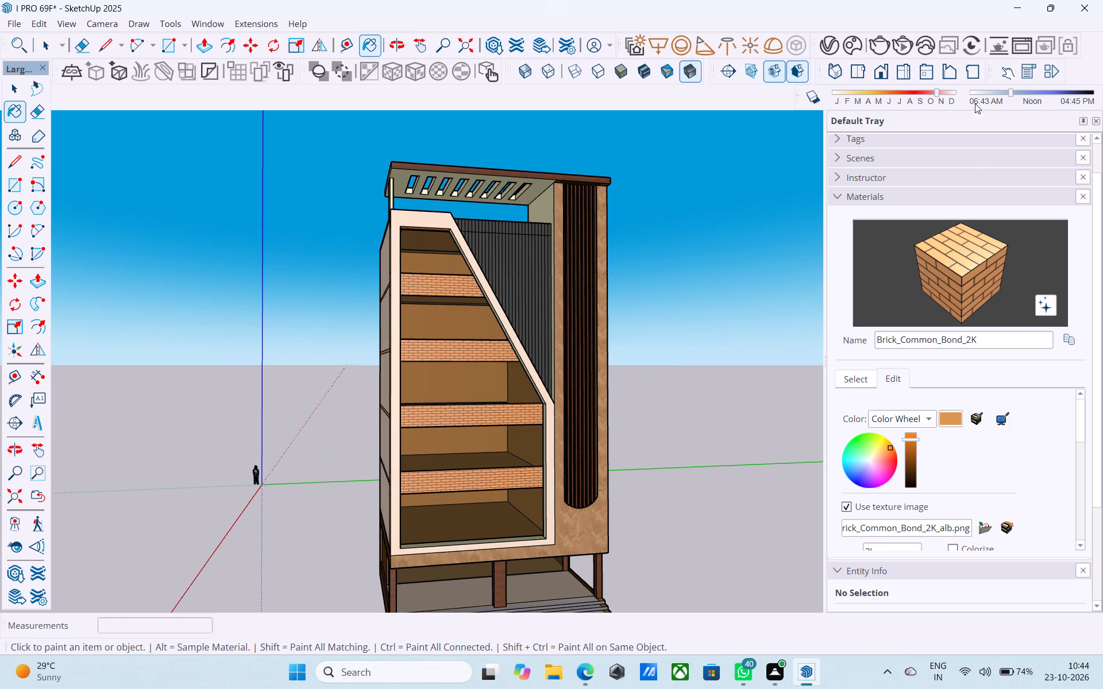
click(885, 40)
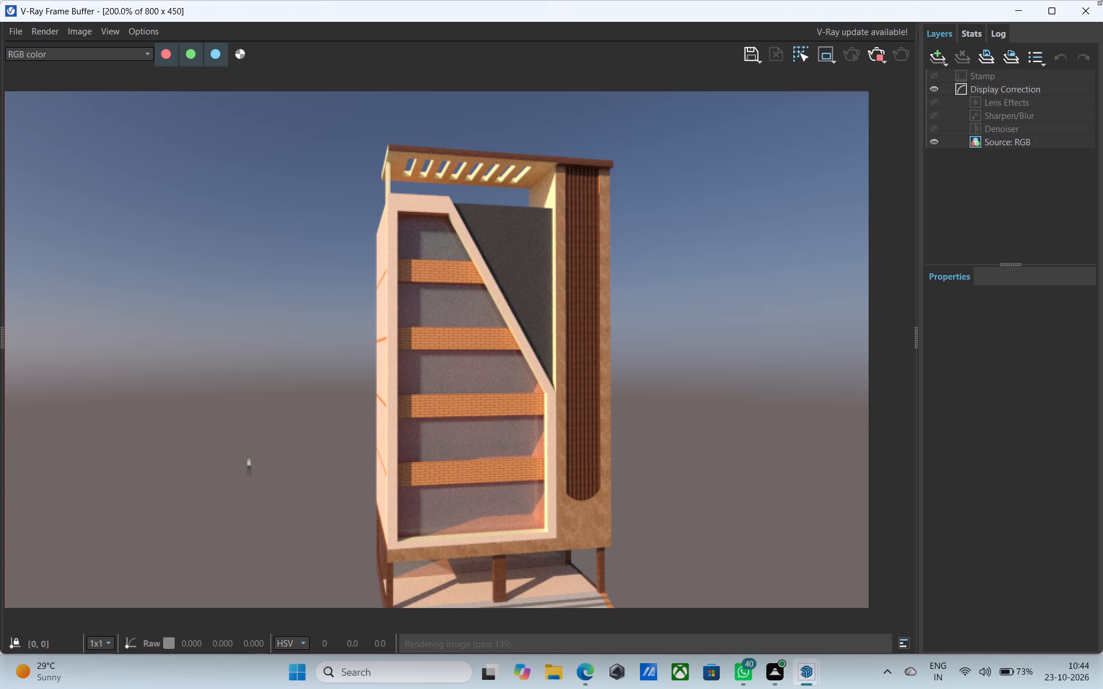
click(1073, 11)
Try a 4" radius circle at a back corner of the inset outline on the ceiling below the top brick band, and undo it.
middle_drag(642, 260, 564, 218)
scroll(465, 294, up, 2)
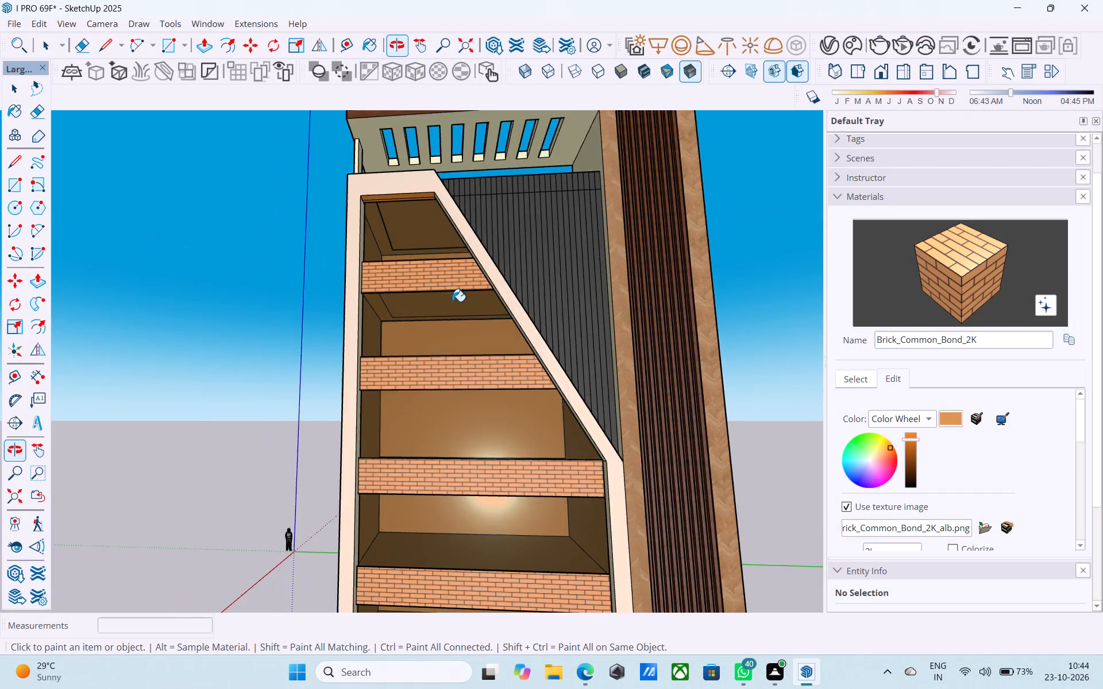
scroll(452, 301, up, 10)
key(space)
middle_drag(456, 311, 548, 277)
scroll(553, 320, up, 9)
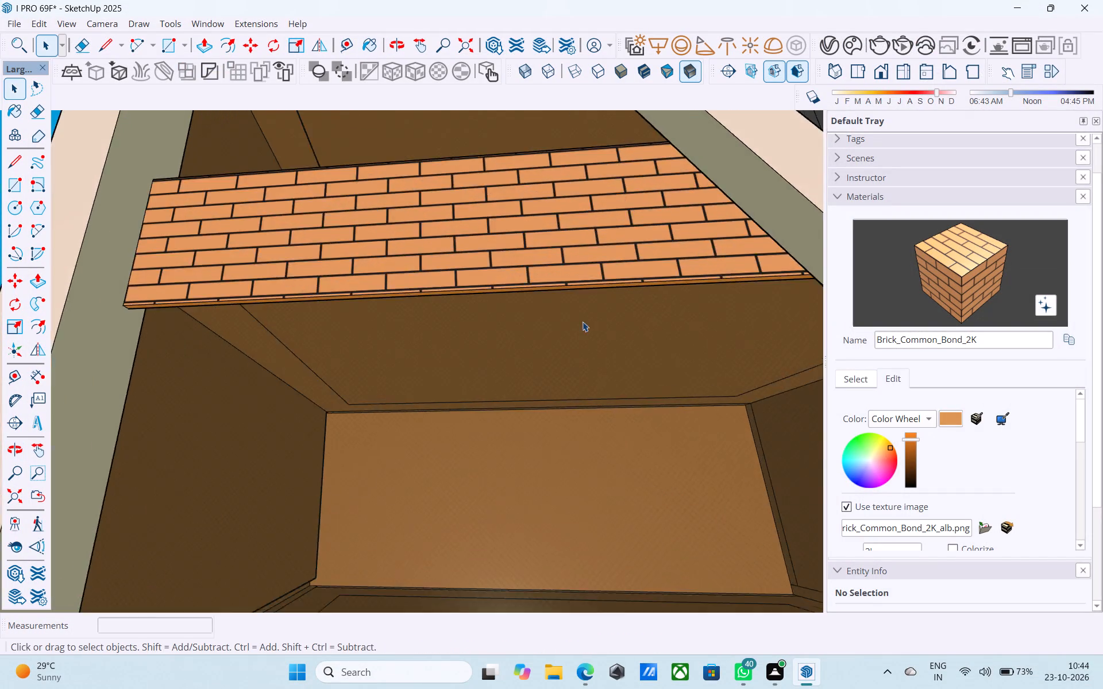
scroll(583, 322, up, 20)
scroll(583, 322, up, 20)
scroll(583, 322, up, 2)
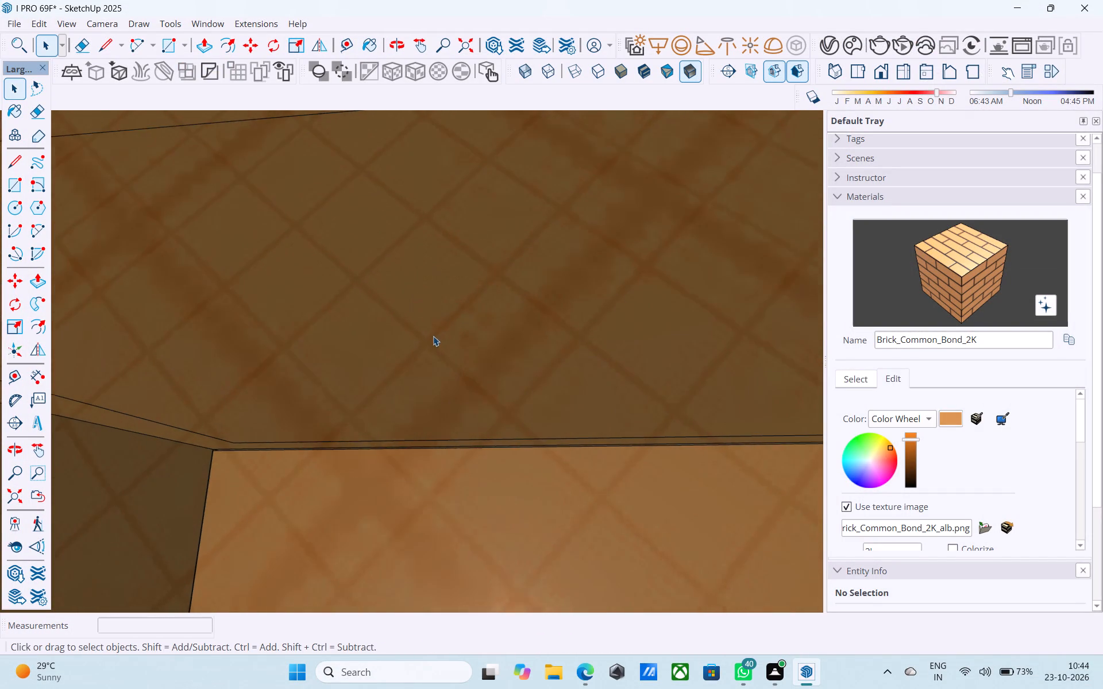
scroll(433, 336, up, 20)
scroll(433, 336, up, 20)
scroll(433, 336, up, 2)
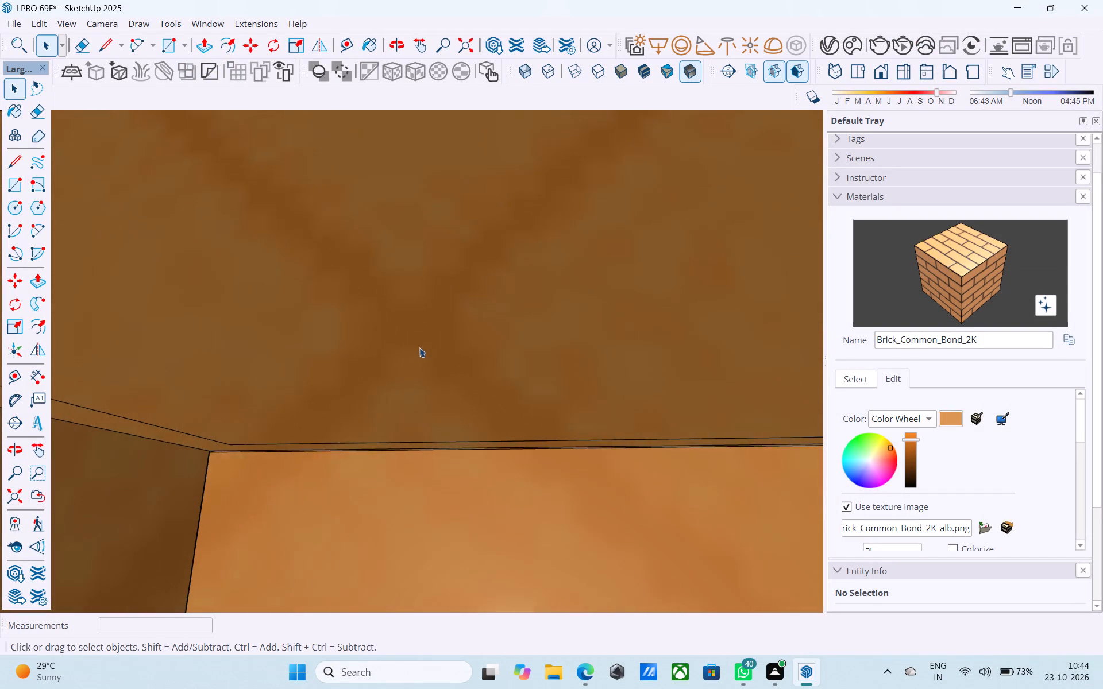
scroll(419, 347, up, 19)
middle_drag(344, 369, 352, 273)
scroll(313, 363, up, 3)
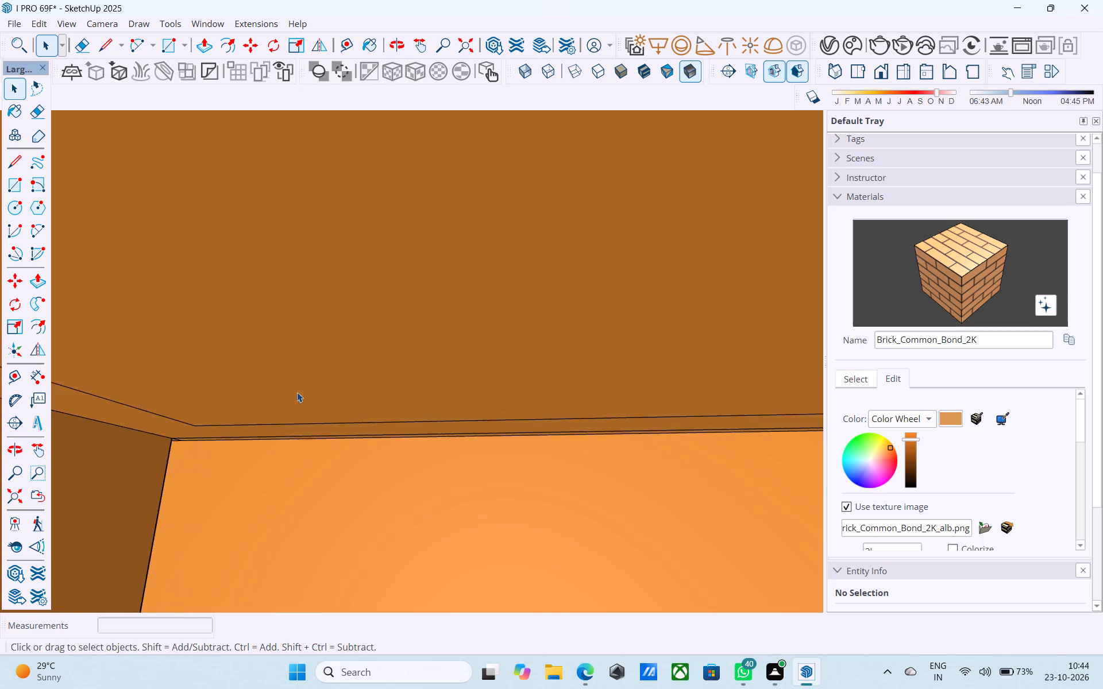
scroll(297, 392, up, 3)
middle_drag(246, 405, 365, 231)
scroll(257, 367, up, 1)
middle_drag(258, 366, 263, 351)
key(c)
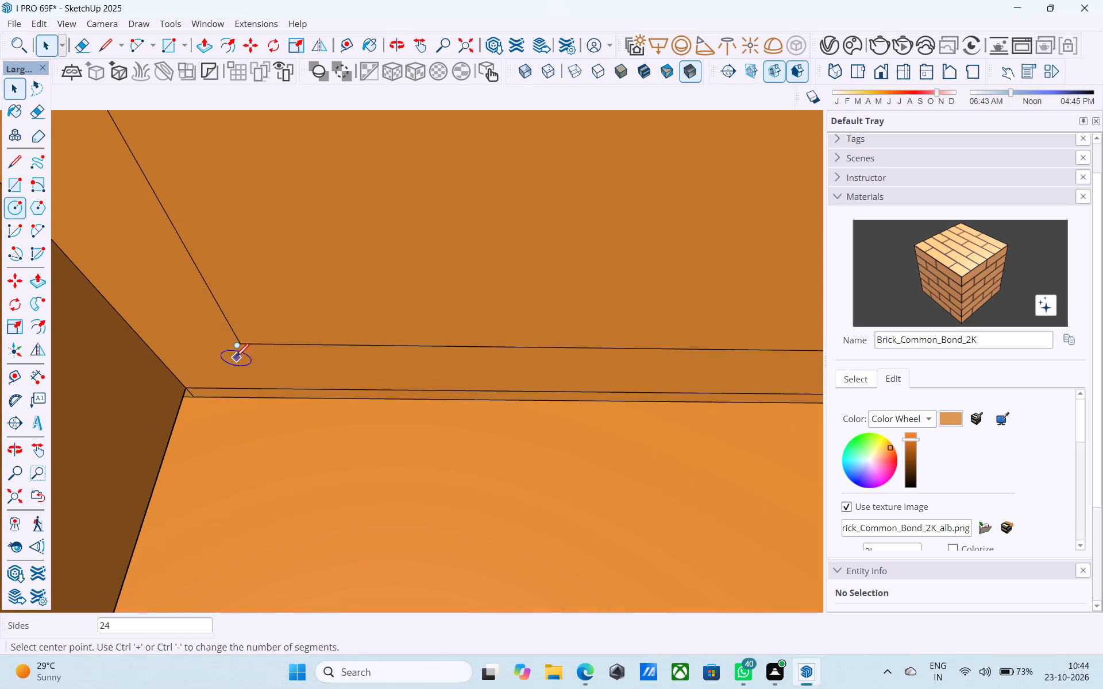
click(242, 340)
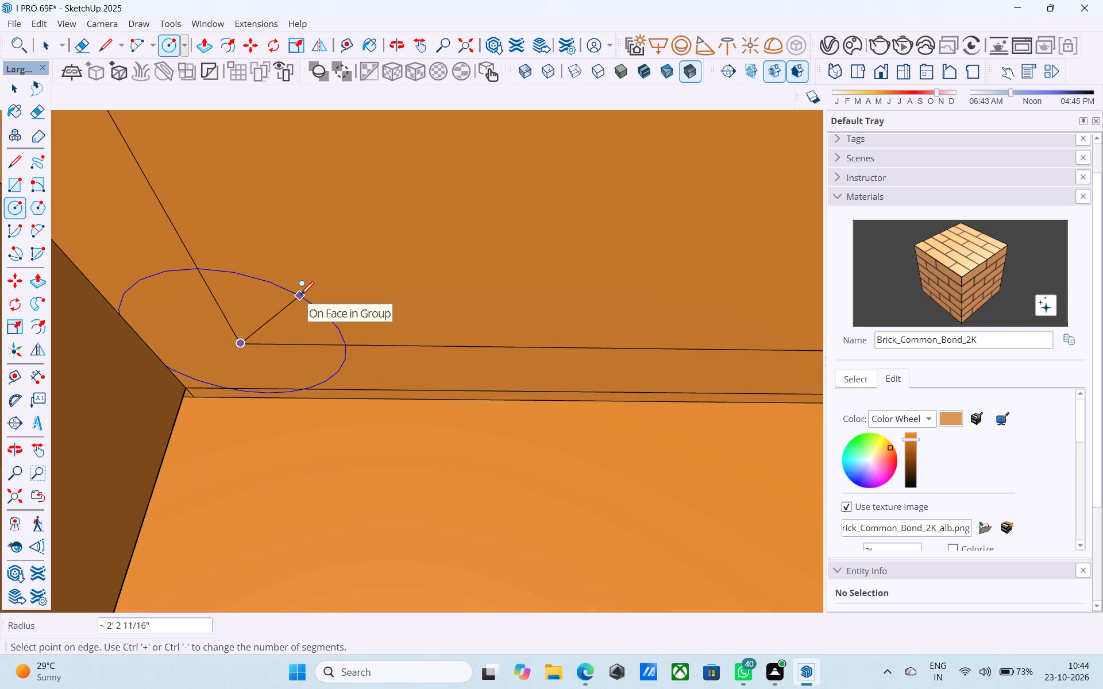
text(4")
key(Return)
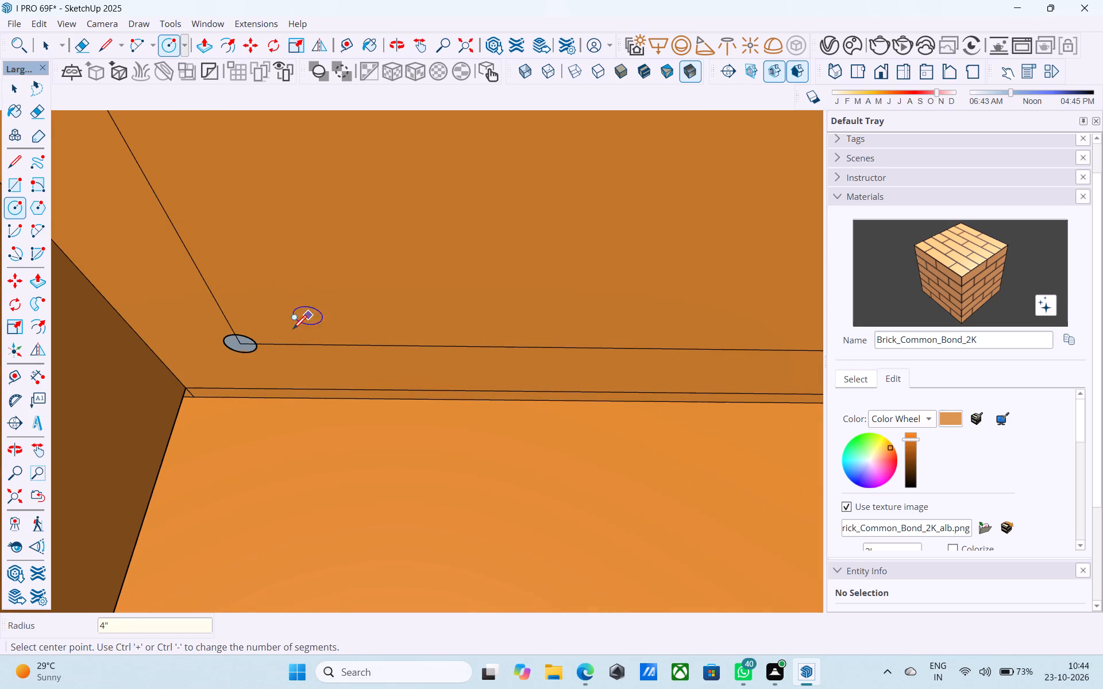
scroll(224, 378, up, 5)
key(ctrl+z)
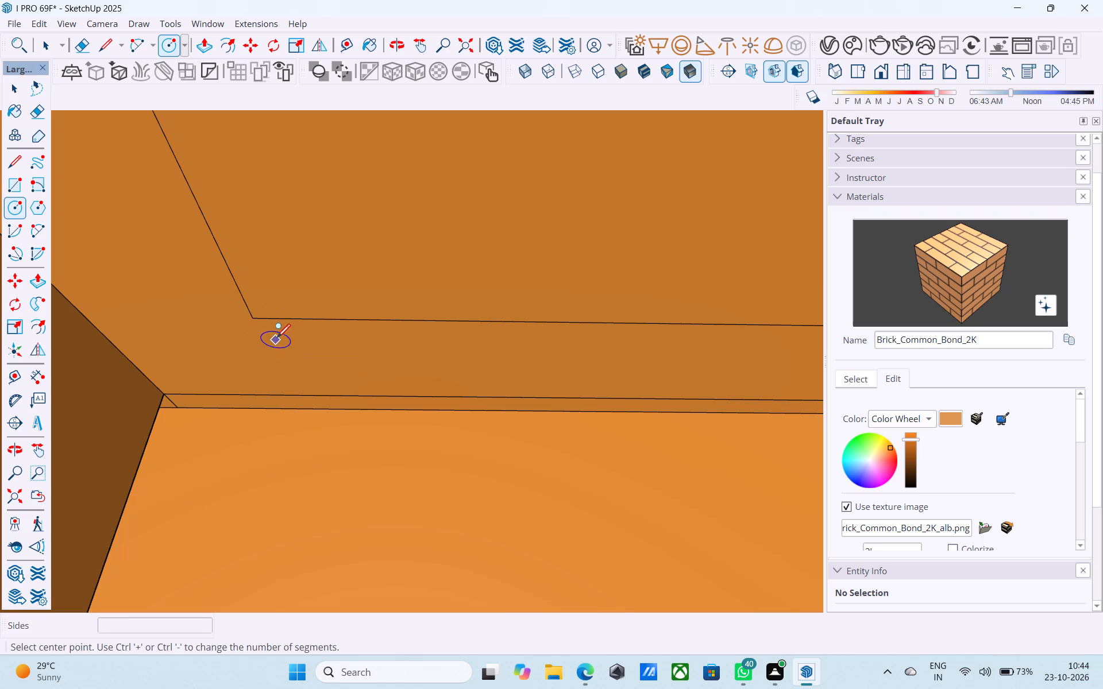
Inside the ceiling group, draw a small circle centred on the inset's back corner and erase the inset lines within it.
key(space)
double_click(288, 312)
key(c)
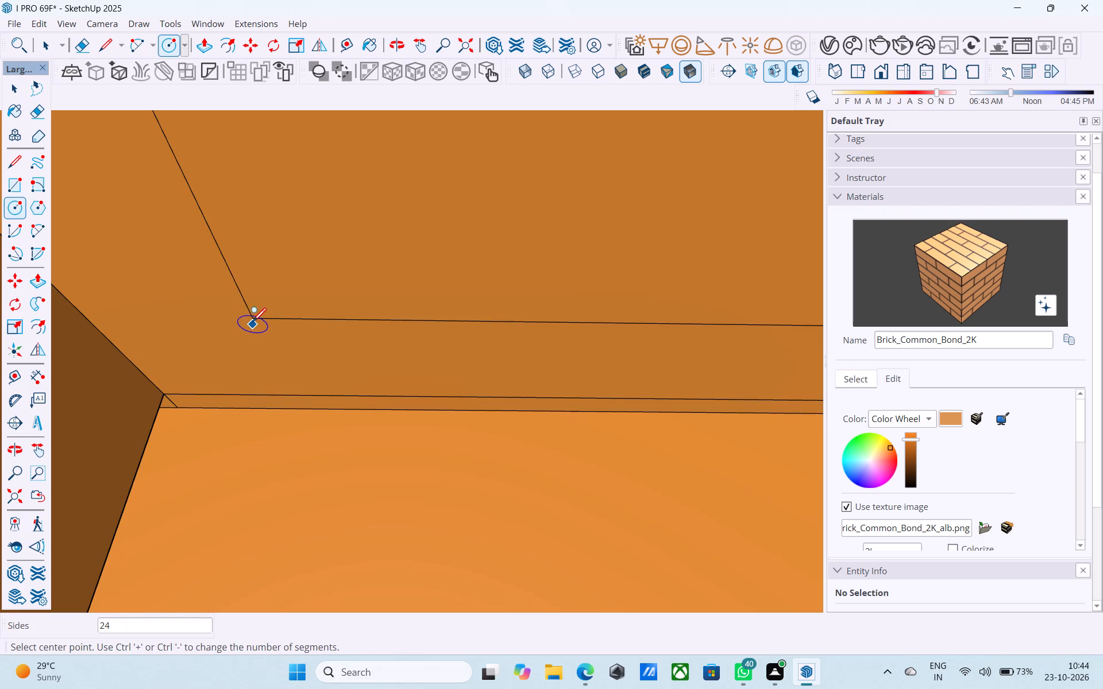
click(253, 320)
click(270, 309)
scroll(261, 315, up, 2)
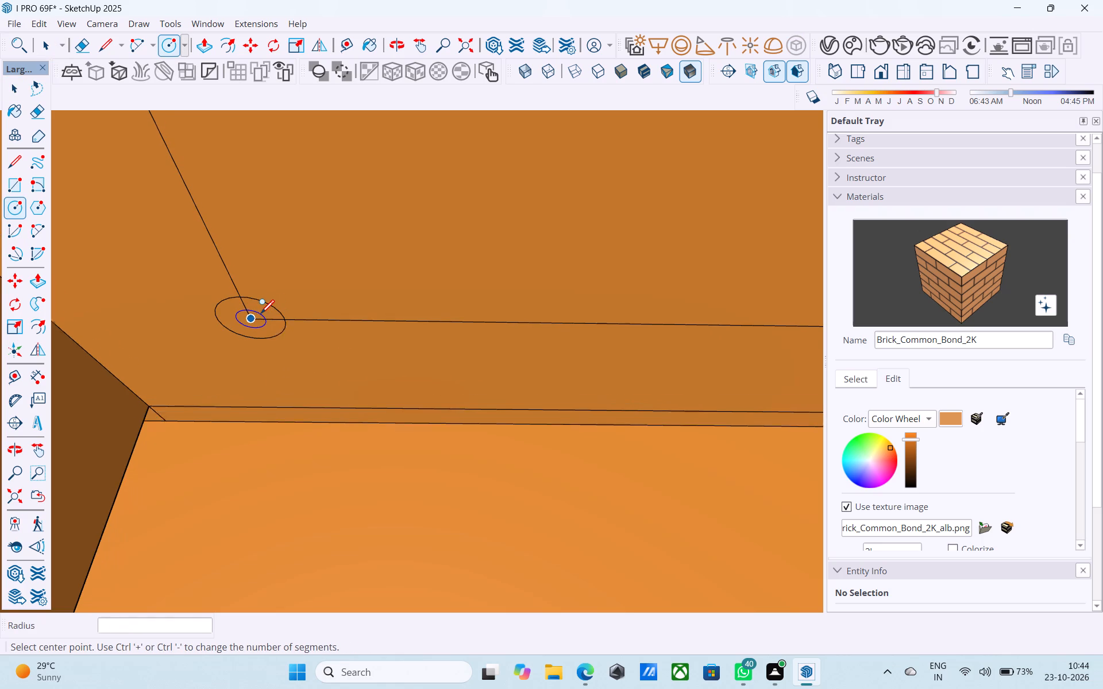
scroll(261, 315, up, 1)
key(e)
drag(257, 315, 249, 322)
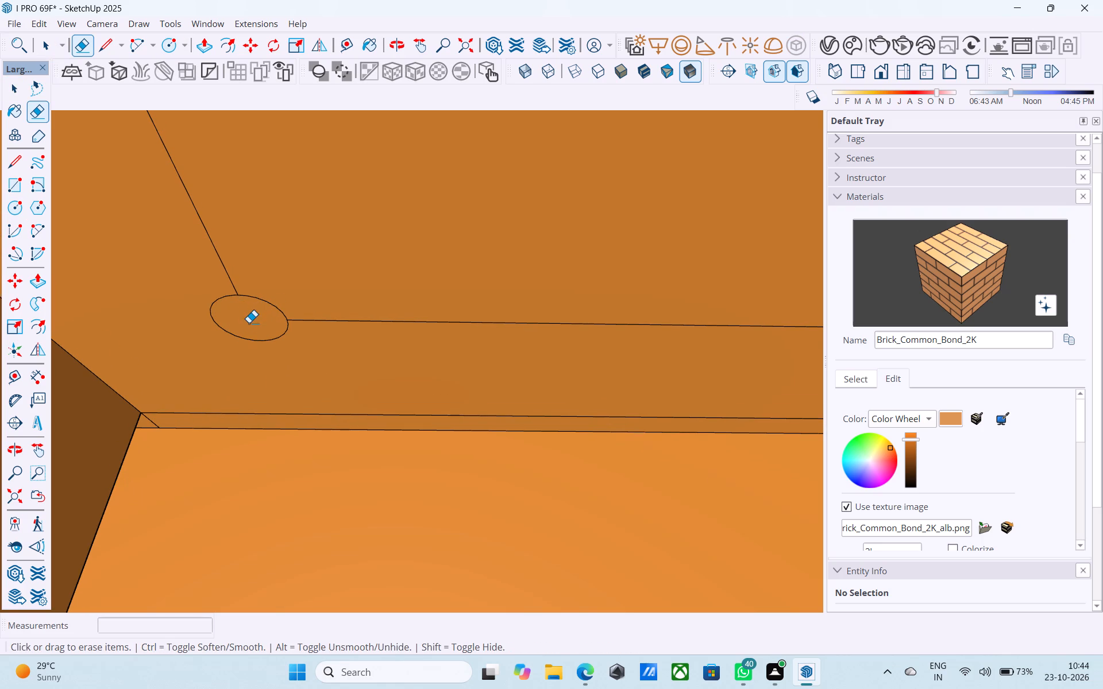
Push the circular face 3" up into the ceiling to form a round light recess.
key(space)
click(249, 323)
key(p)
click(249, 322)
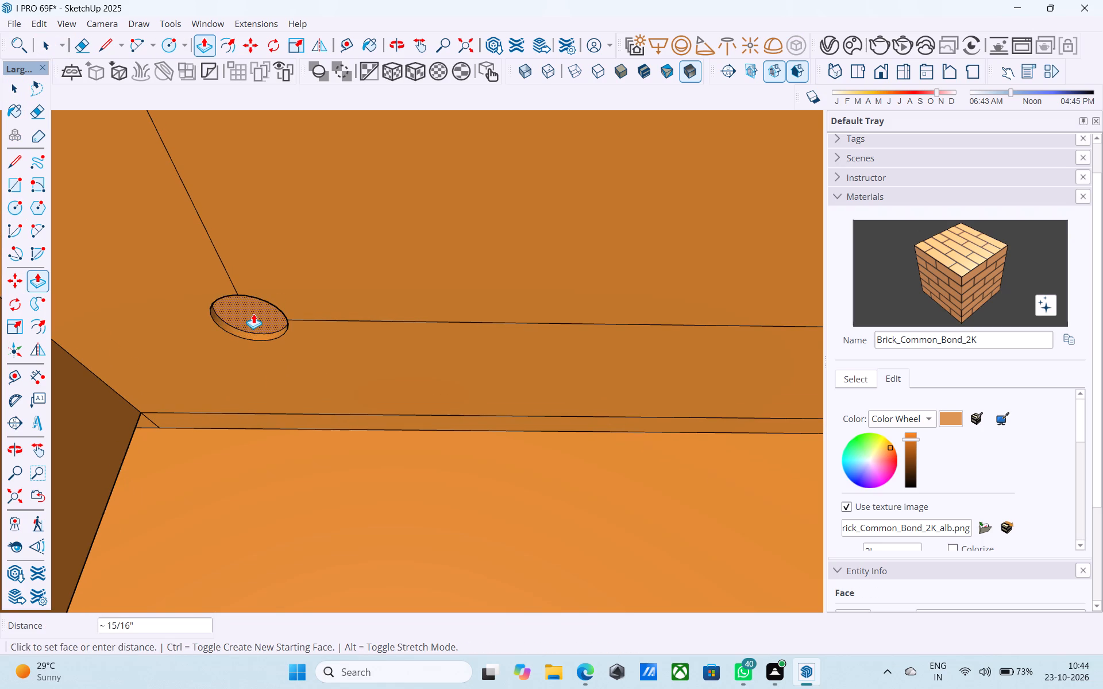
text(3")
key(Return)
key(space)
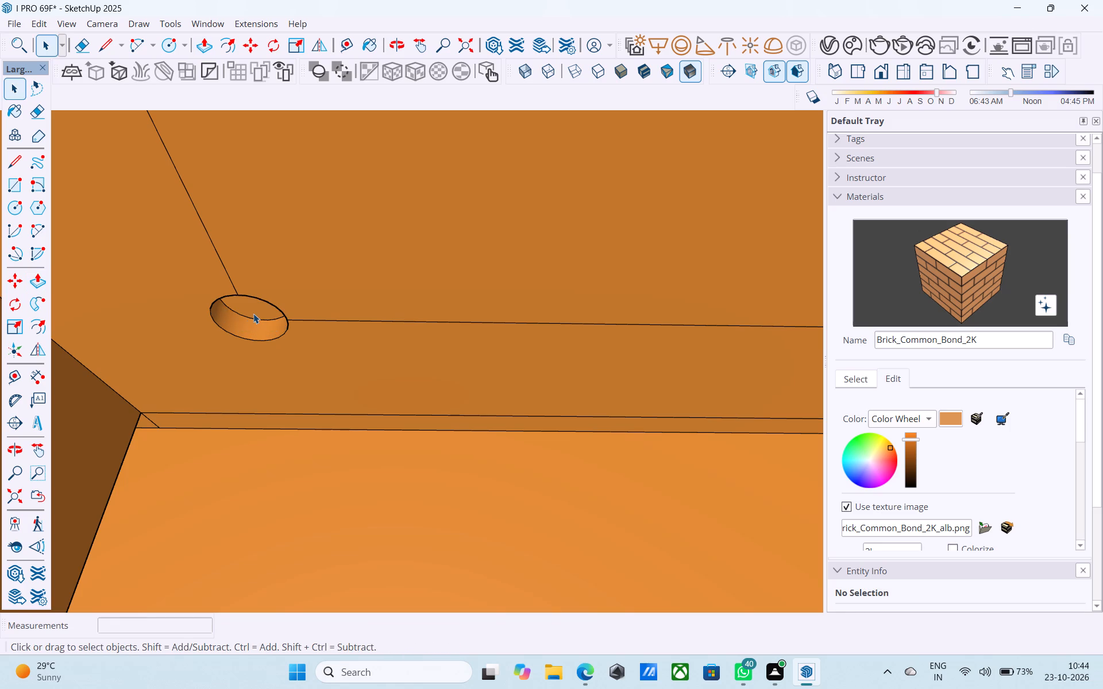
Place a V-Ray sphere light centred in the round ceiling recess, with a radius slightly smaller than the recess.
middle_drag(253, 313, 237, 183)
scroll(253, 313, up, 2)
middle_drag(217, 294, 353, 300)
scroll(353, 300, up, 1)
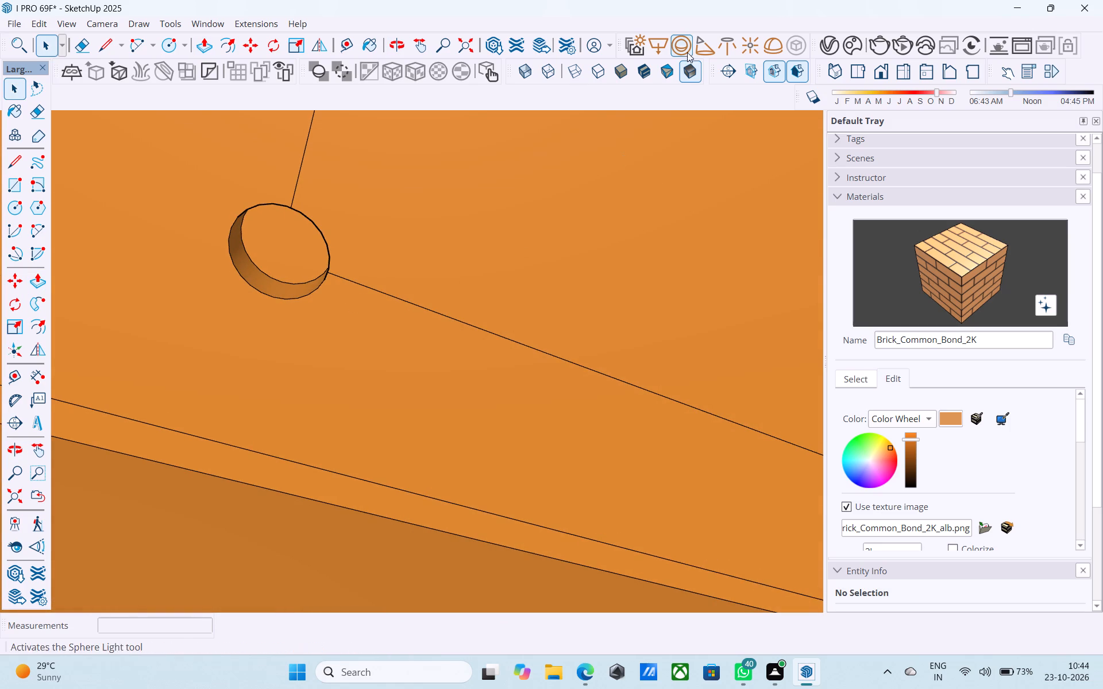
click(686, 49)
middle_drag(302, 251, 397, 248)
scroll(392, 251, up, 4)
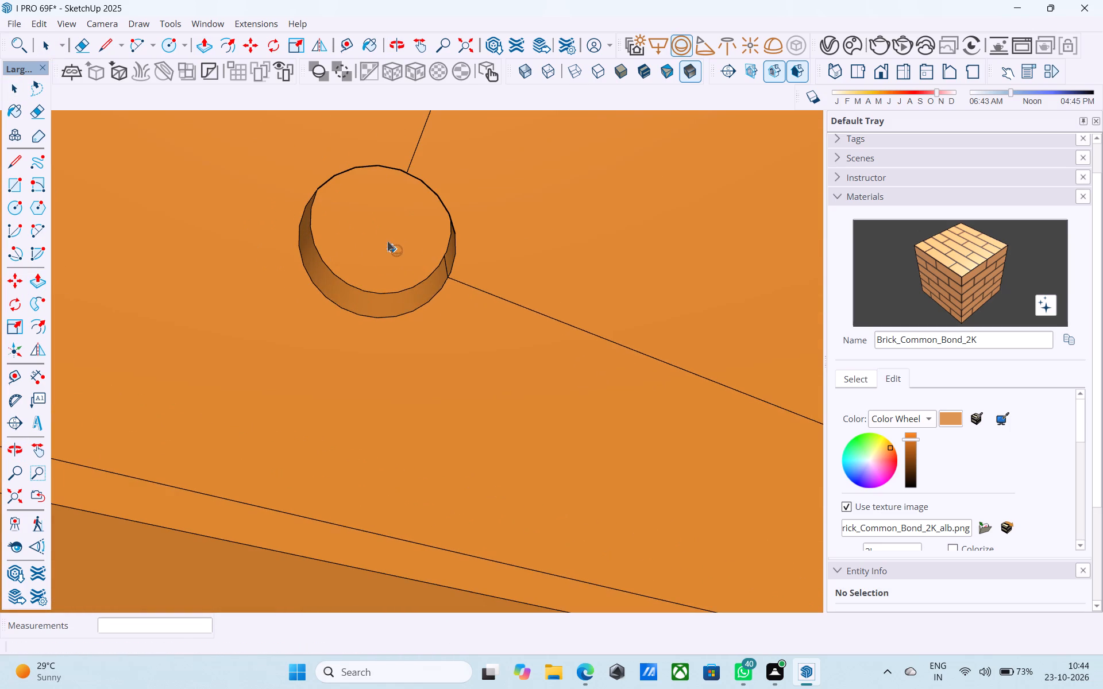
click(376, 224)
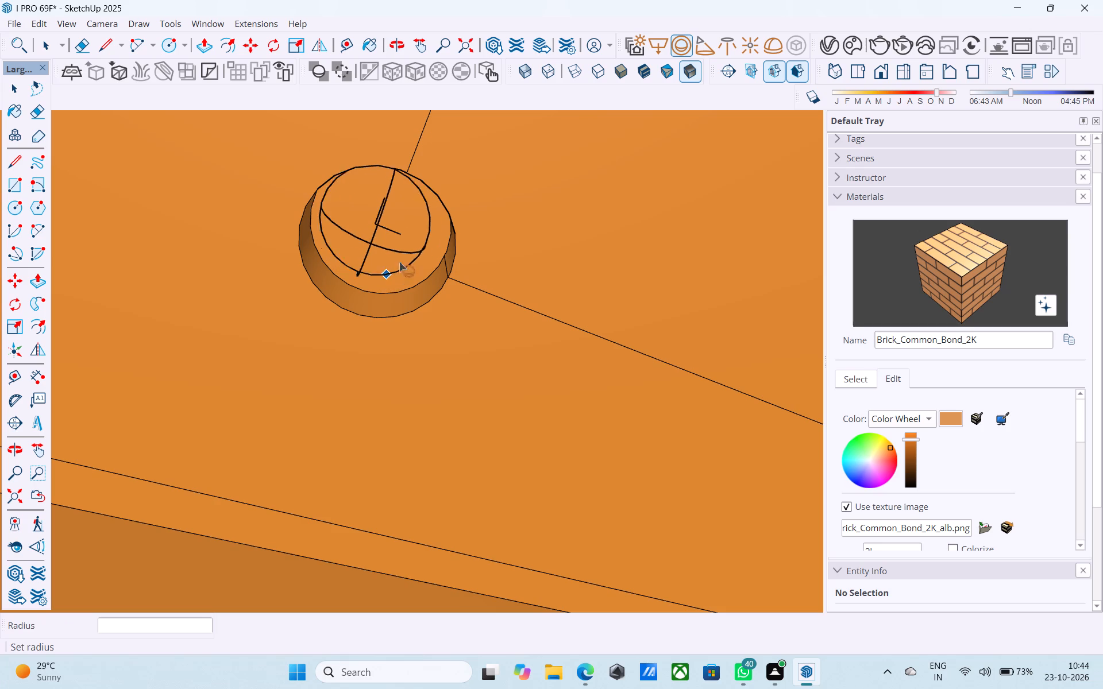
click(682, 51)
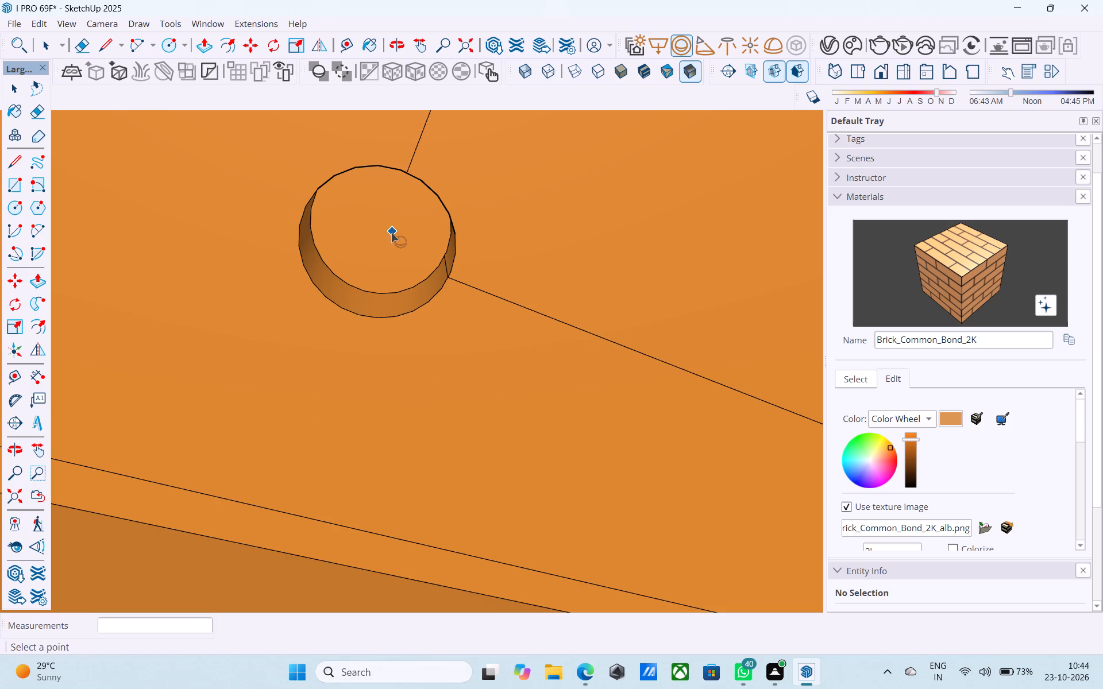
click(376, 238)
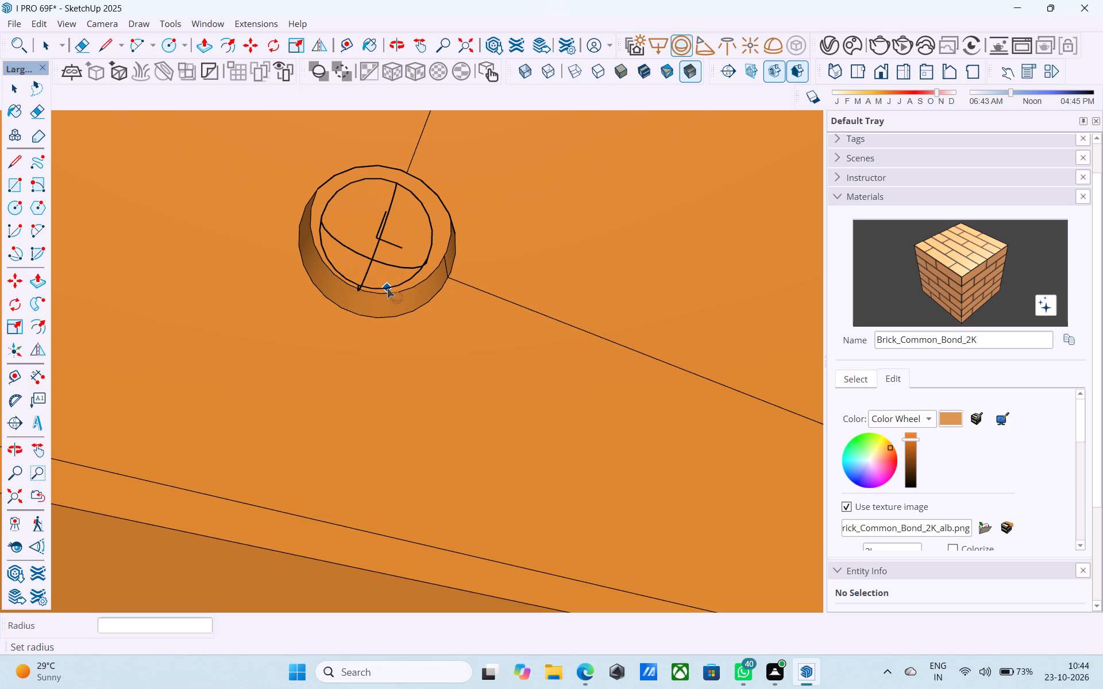
click(389, 291)
Draw a 4" radius circle centred on the ceiling inset's other back corner and erase the inset lines within it.
scroll(231, 226, down, 3)
middle_drag(560, 296, 251, 138)
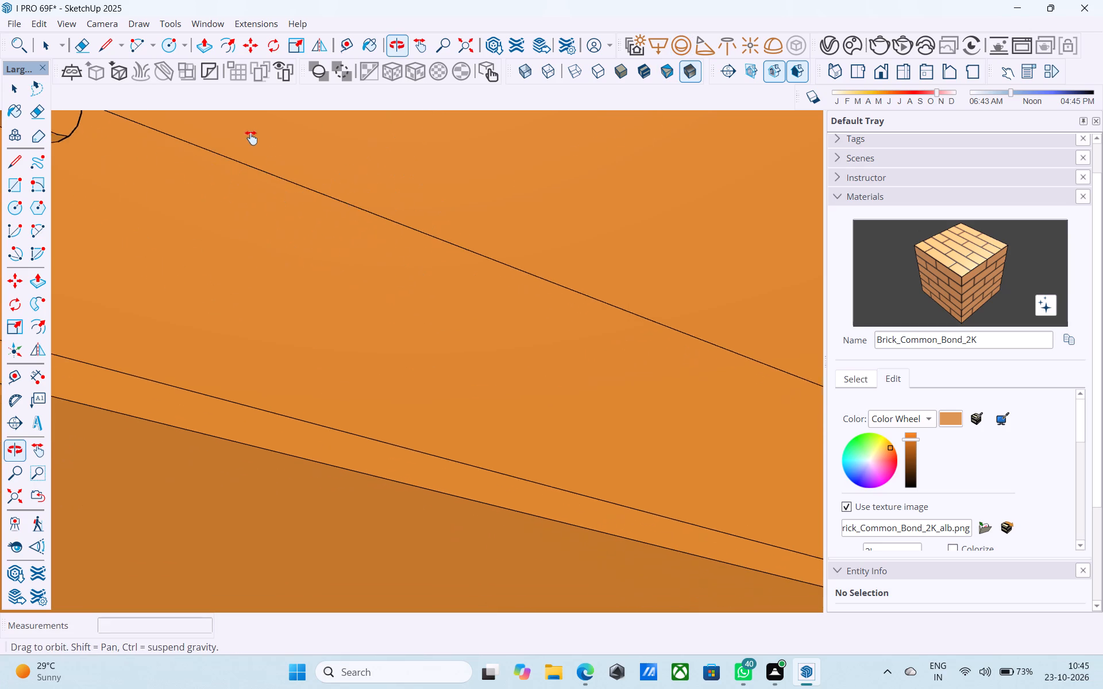
middle_drag(251, 138, 252, 139)
shift+middle_drag(632, 320, 230, 190)
shift+middle_drag(526, 305, 74, 131)
shift+middle_drag(30, 93, 23, 92)
shift+middle_drag(512, 297, 56, 95)
shift+middle_drag(612, 256, 269, 198)
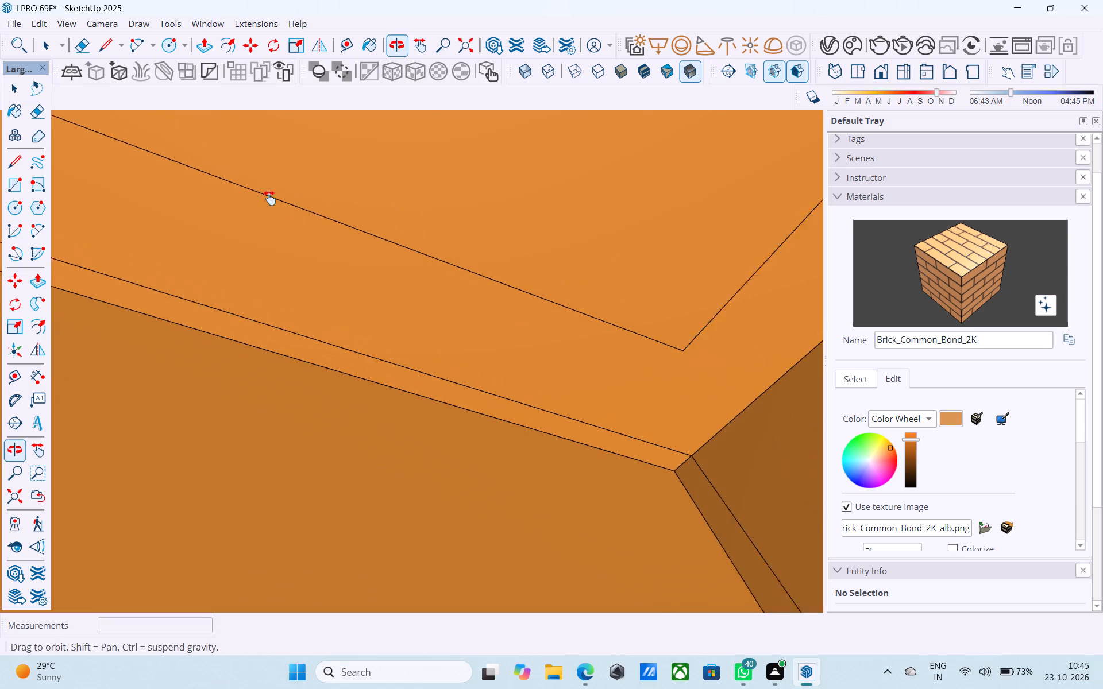
shift+middle_drag(269, 198, 221, 201)
shift+middle_drag(470, 292, 449, 277)
key(space)
key(c)
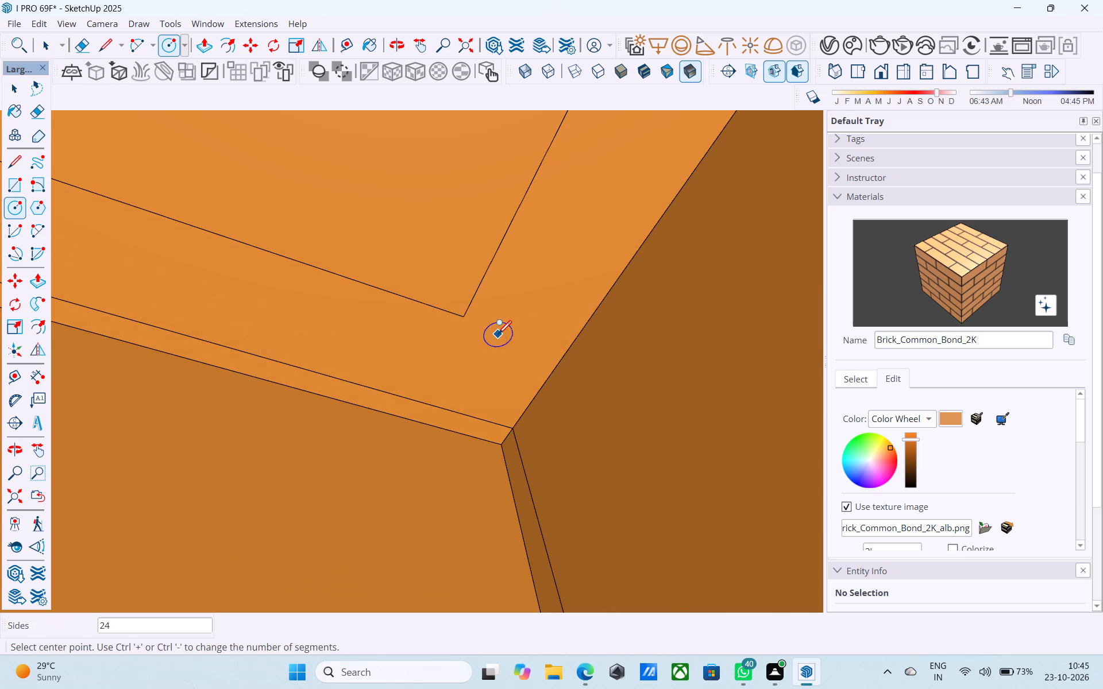
click(464, 314)
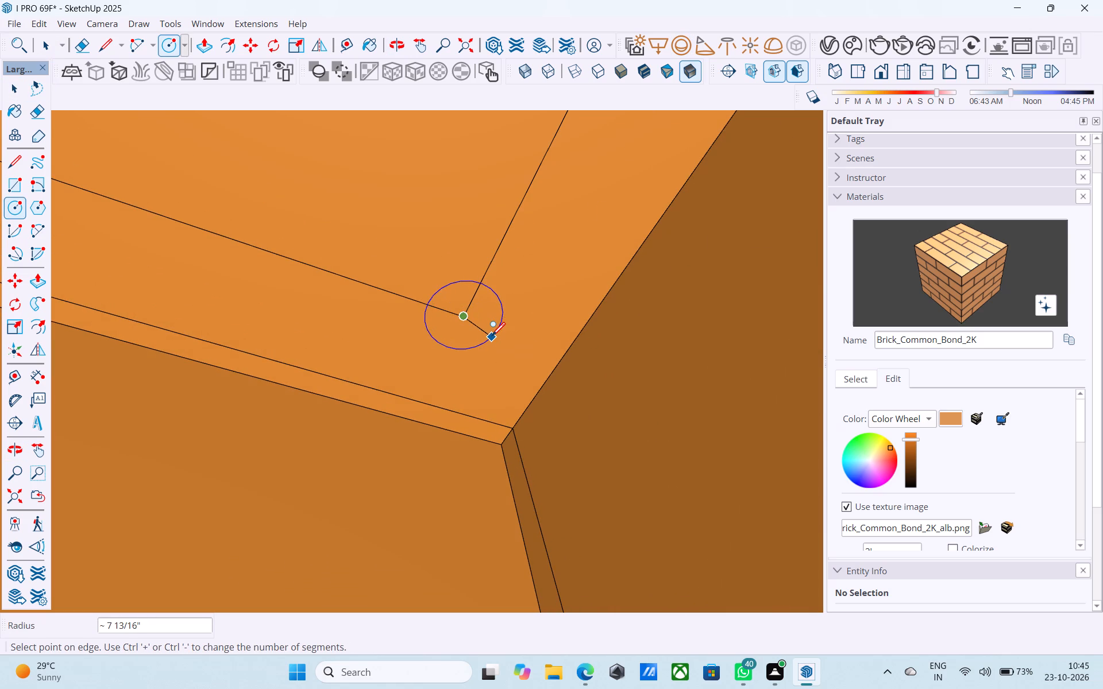
click(488, 324)
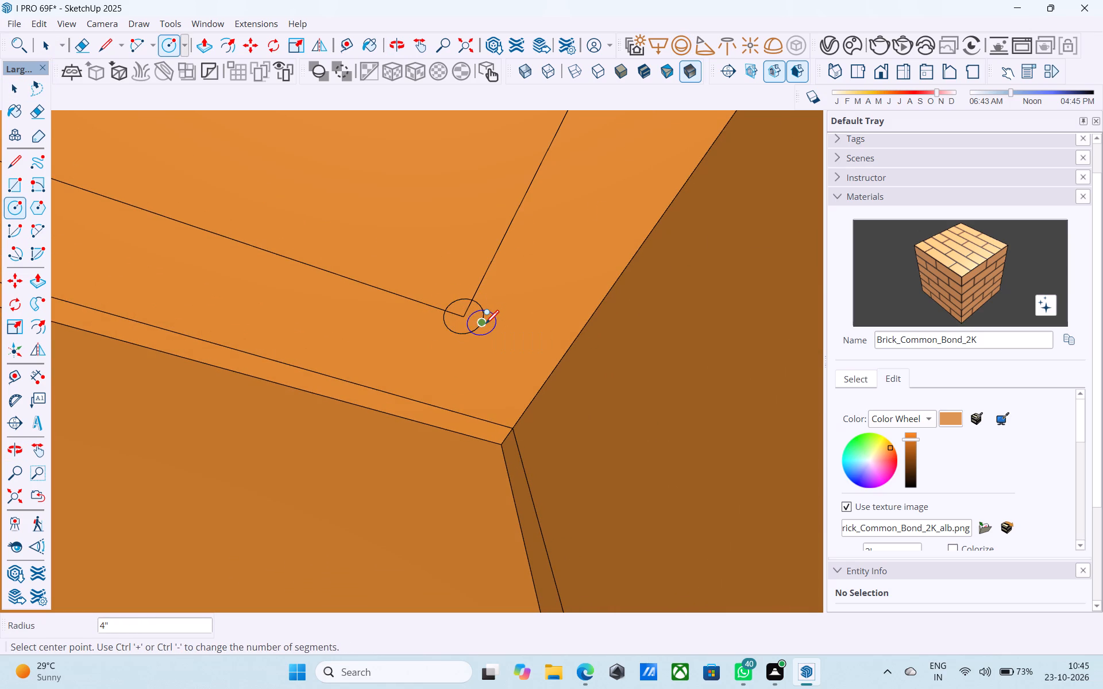
scroll(485, 325, up, 4)
key(e)
drag(464, 314, 443, 312)
Push the new circular face up into the ceiling by the same depth as the first light recess.
key(space)
click(448, 311)
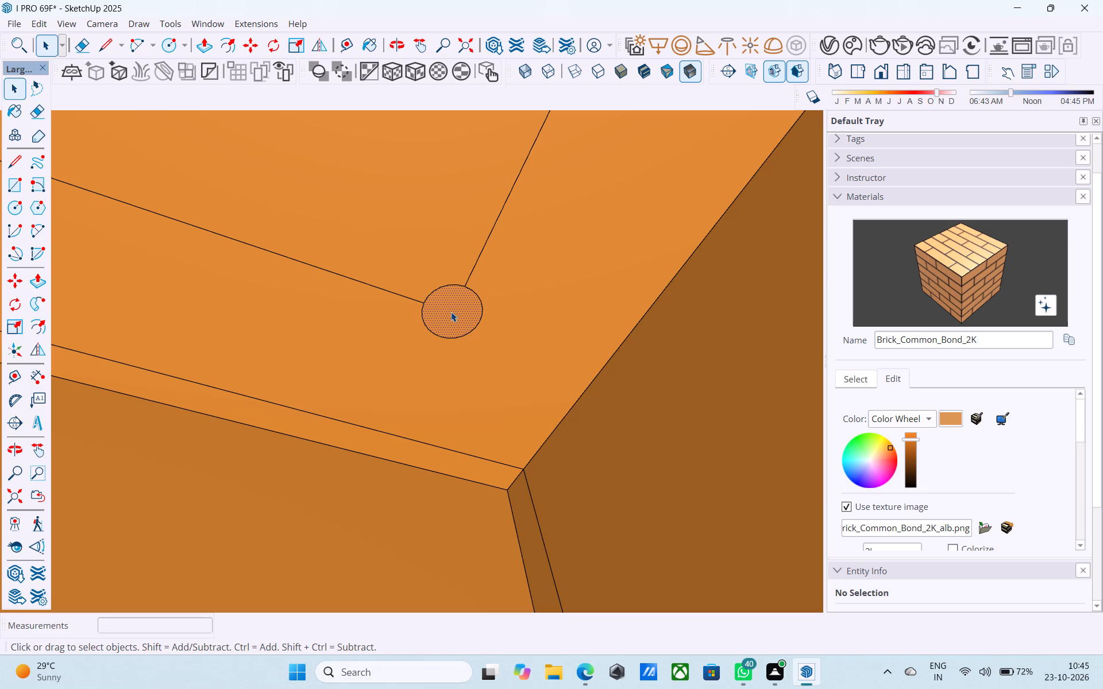
key(p)
double_click(451, 312)
key(space)
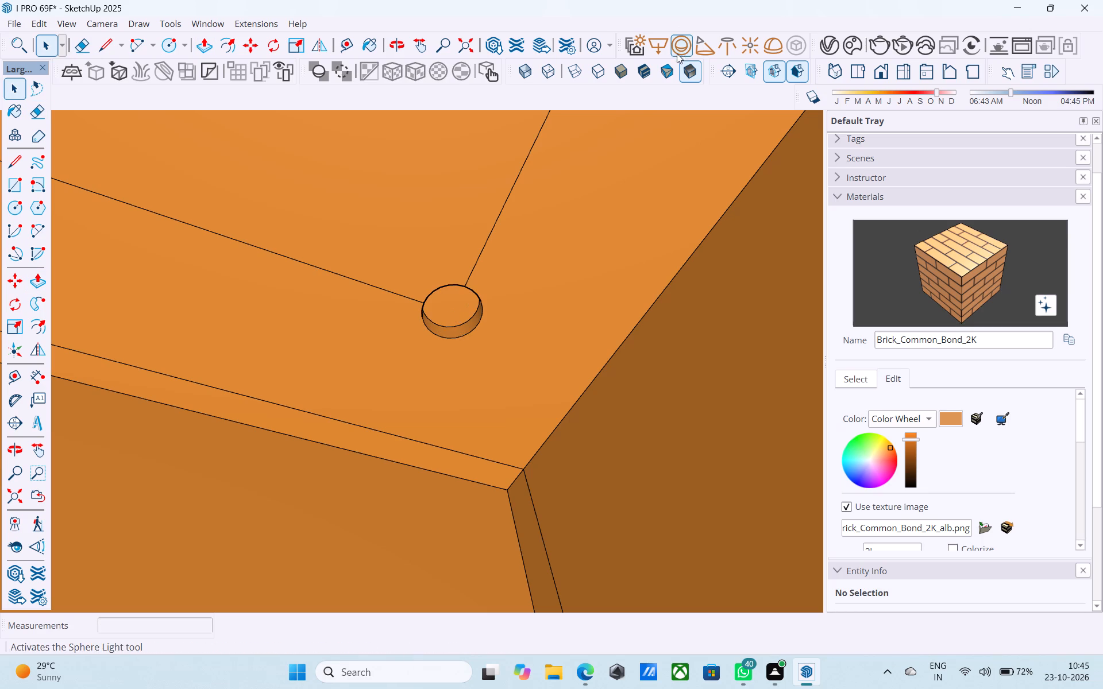
Place a V-Ray sphere light centred in the second round recess, with a radius slightly smaller than the recess.
click(677, 53)
middle_drag(455, 303, 415, 230)
scroll(443, 316, up, 8)
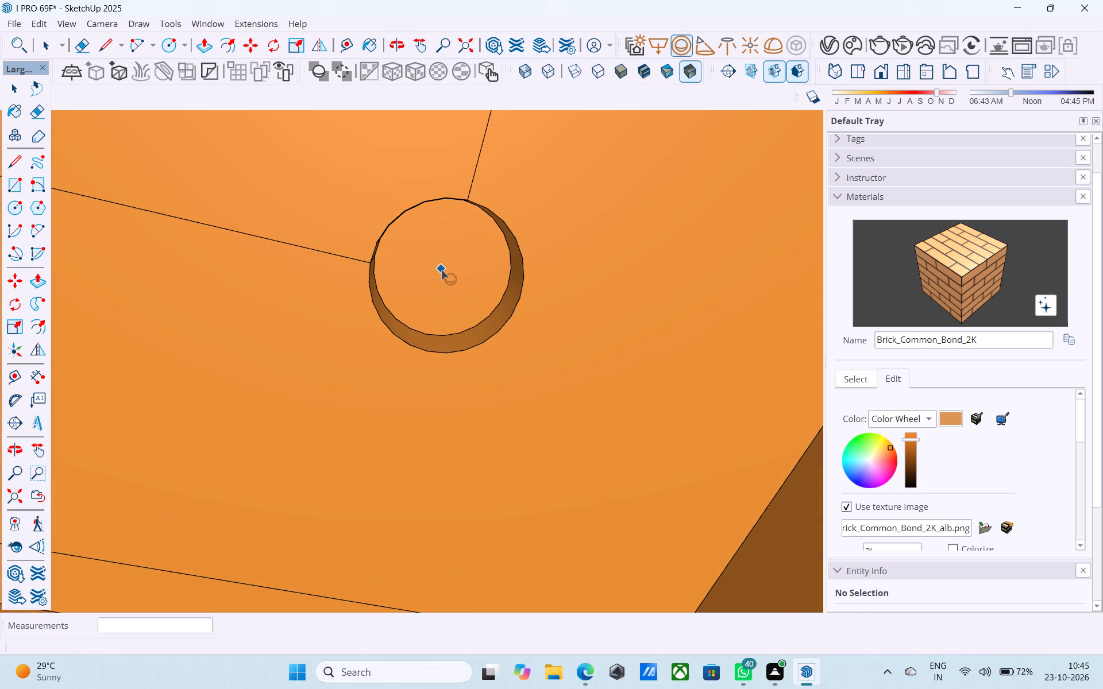
click(441, 269)
click(457, 327)
key(space)
Draw a 4" radius circle centred on a front corner of the ceiling inset, on the balcony's open side.
middle_drag(462, 259, 470, 295)
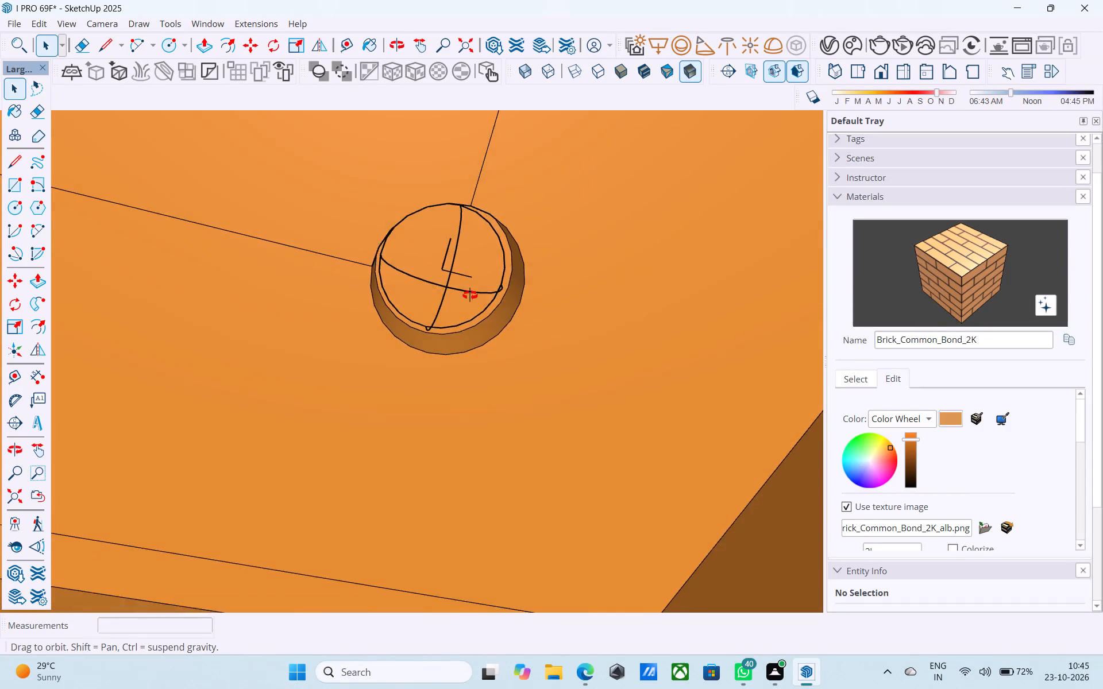
middle_drag(470, 295, 476, 330)
scroll(481, 313, down, 5)
middle_drag(534, 226, 472, 428)
shift+middle_drag(629, 215, 584, 278)
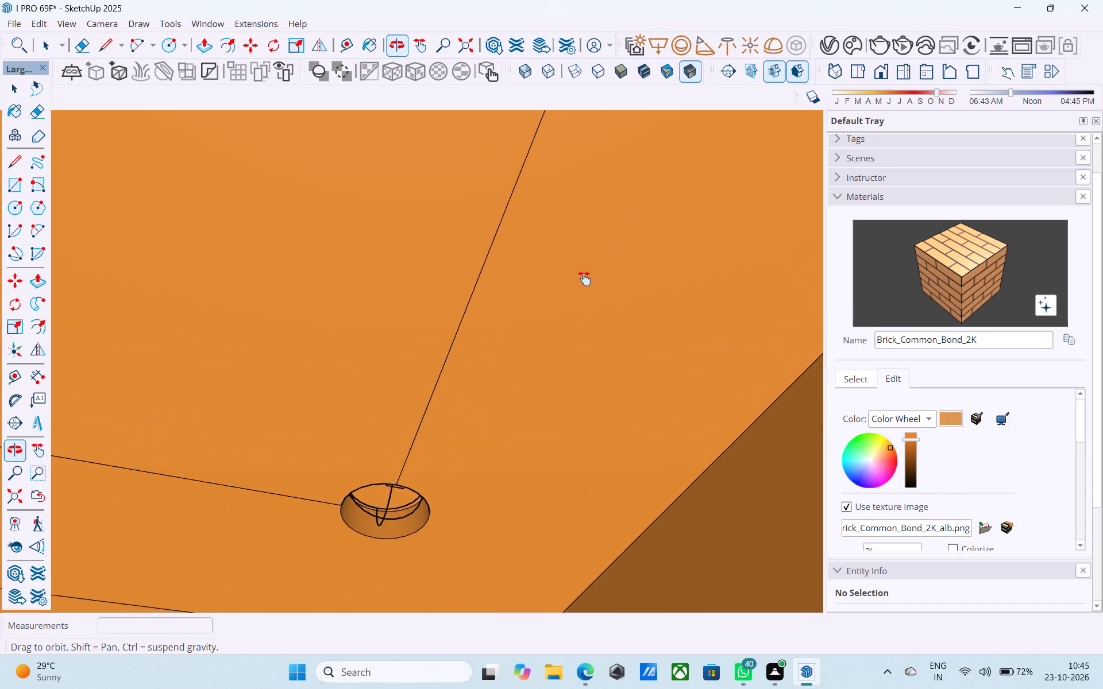
shift+middle_drag(584, 278, 544, 355)
scroll(566, 239, down, 2)
middle_drag(566, 238, 515, 390)
scroll(608, 242, down, 1)
middle_drag(608, 241, 504, 431)
shift+middle_drag(583, 185, 526, 401)
middle_drag(595, 202, 545, 387)
middle_drag(628, 200, 497, 426)
middle_drag(530, 209, 473, 415)
shift+scroll(471, 412, up, 1)
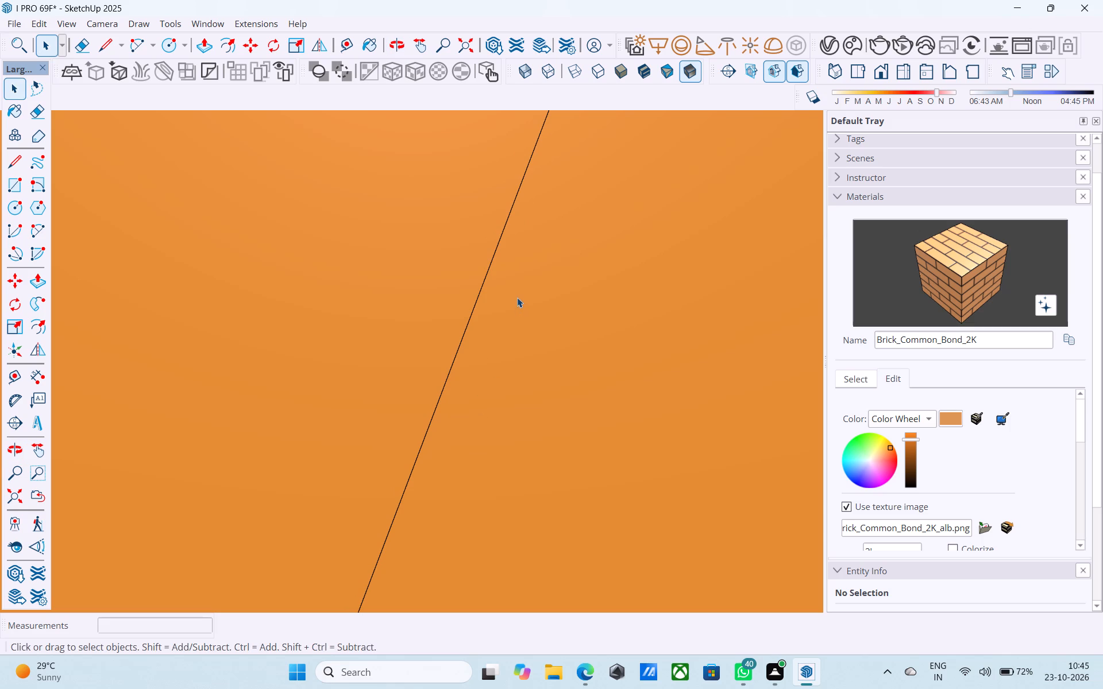
shift+middle_drag(516, 286, 479, 420)
middle_drag(560, 223, 483, 418)
middle_drag(533, 244, 423, 443)
middle_drag(539, 250, 515, 456)
middle_drag(588, 257, 463, 385)
middle_drag(491, 242, 489, 401)
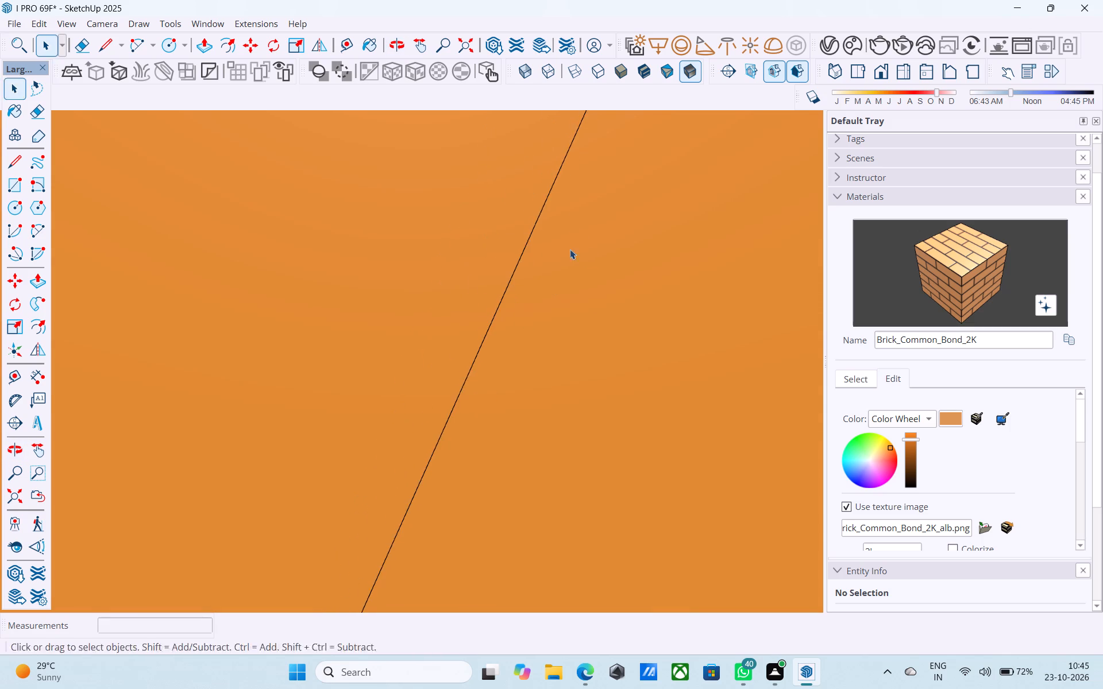
middle_drag(573, 230, 487, 378)
middle_drag(532, 223, 492, 404)
middle_drag(550, 284, 443, 437)
middle_drag(566, 239, 529, 345)
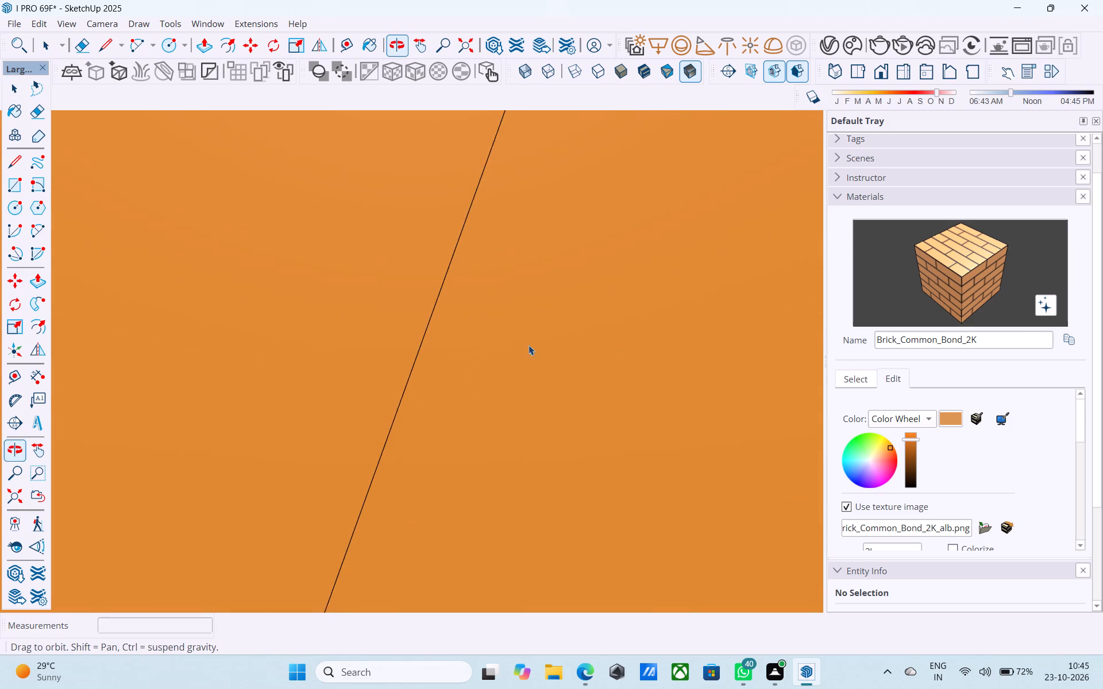
middle_drag(529, 345, 474, 398)
middle_drag(566, 240, 521, 381)
scroll(572, 260, up, 1)
middle_drag(572, 259, 581, 417)
middle_drag(609, 229, 558, 434)
middle_drag(627, 224, 527, 394)
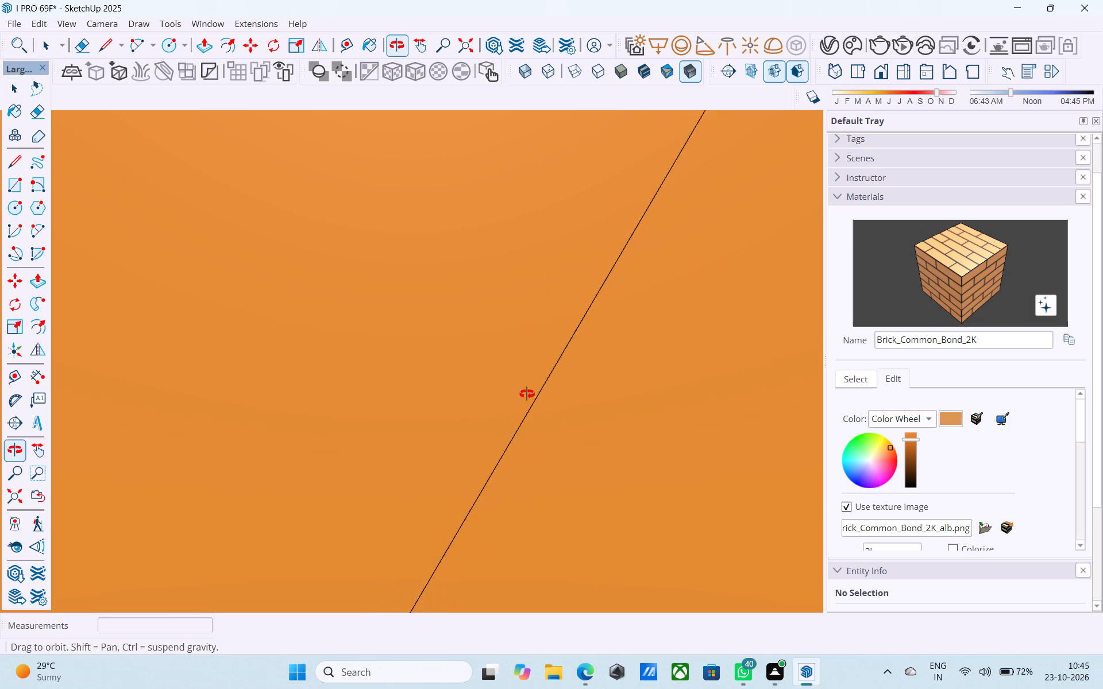
middle_drag(527, 394, 526, 394)
middle_drag(651, 241, 498, 423)
middle_drag(572, 212, 496, 447)
middle_drag(630, 269, 487, 451)
scroll(623, 243, up, 1)
middle_drag(622, 239, 519, 478)
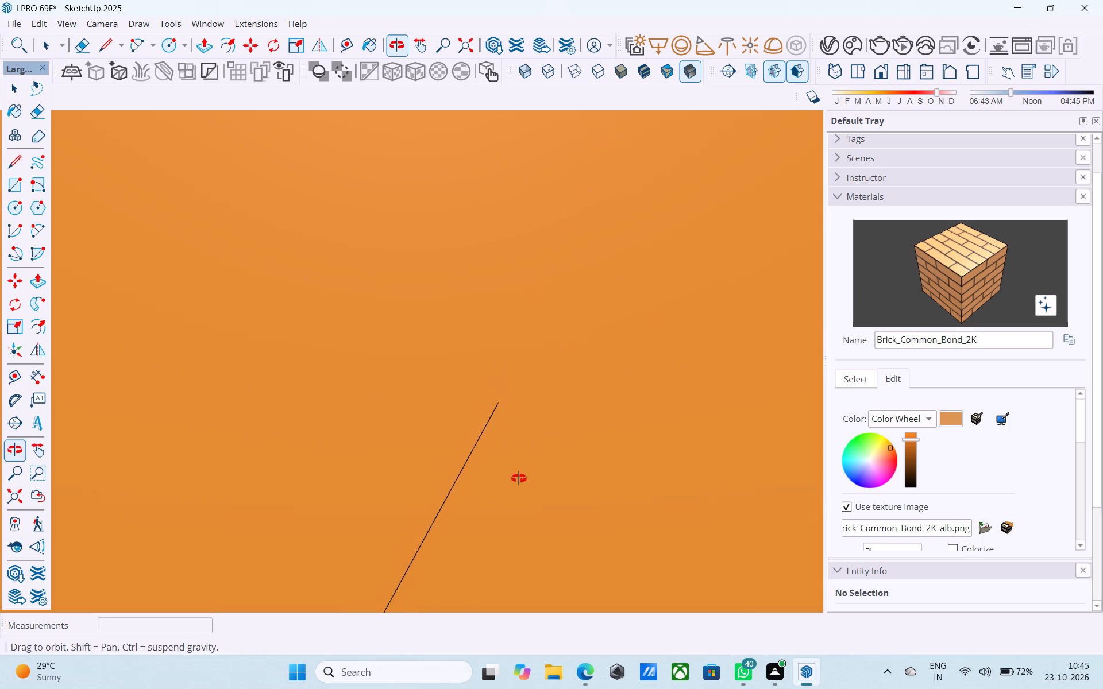
middle_drag(519, 478, 520, 463)
middle_drag(515, 408, 346, 373)
scroll(369, 389, up, 4)
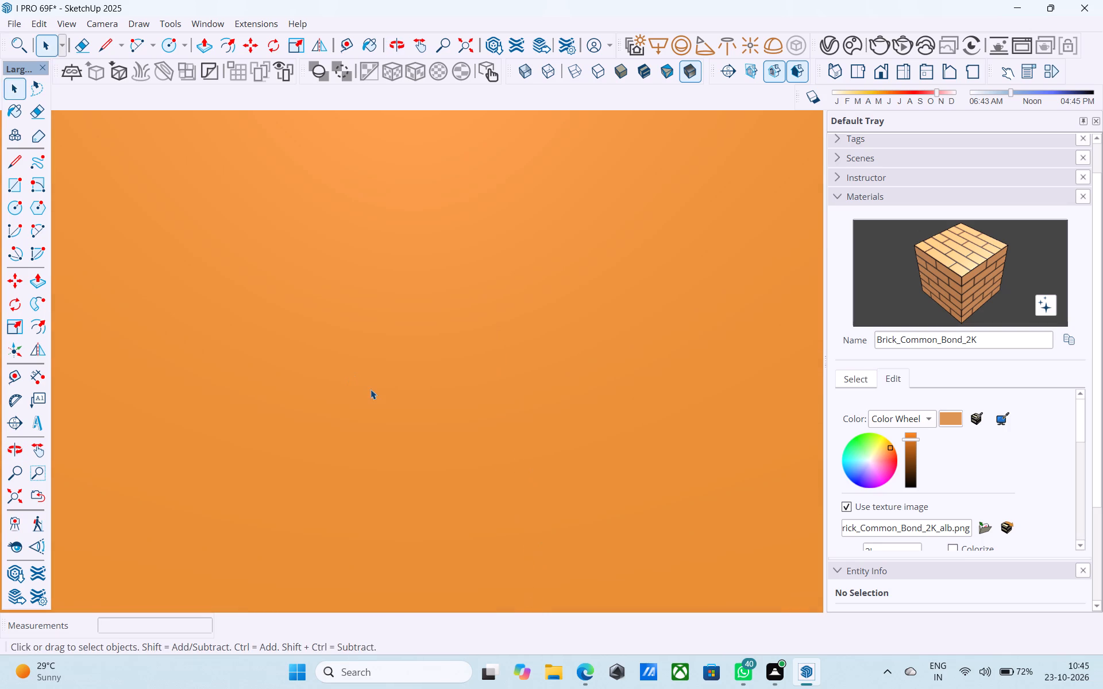
shift+middle_drag(368, 389, 211, 353)
middle_drag(460, 362, 229, 362)
middle_drag(379, 377, 235, 548)
middle_drag(383, 413, 205, 454)
shift+middle_drag(367, 497, 327, 269)
shift+middle_drag(377, 448, 389, 375)
shift+scroll(389, 375, up, 1)
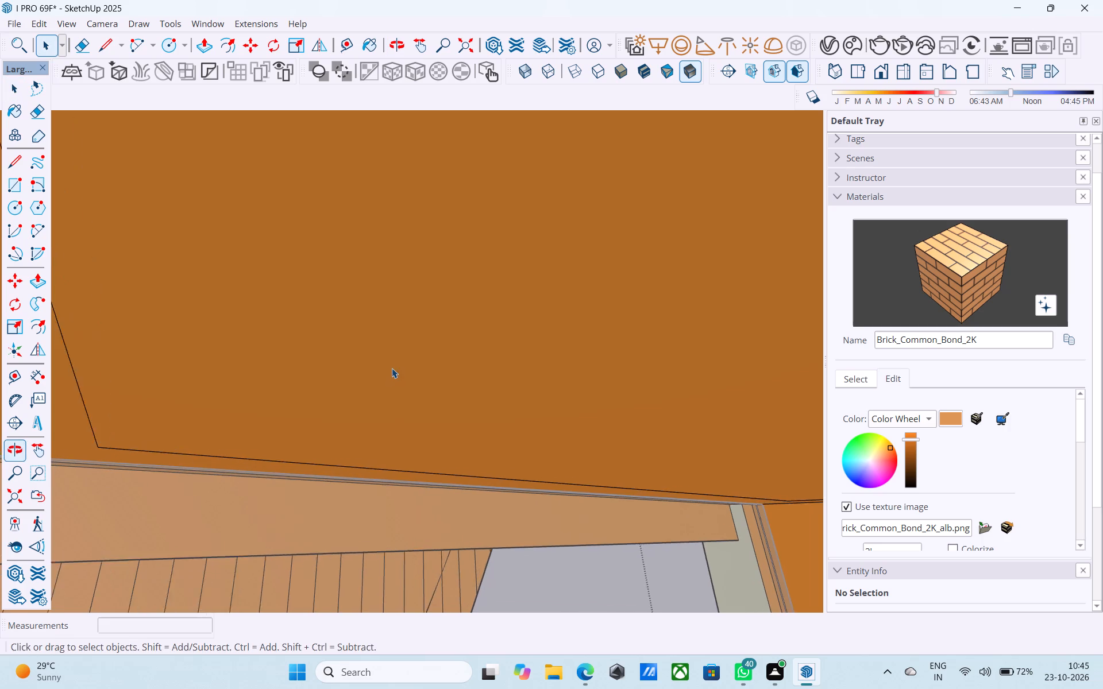
scroll(392, 368, down, 3)
scroll(419, 324, down, 2)
middle_drag(426, 339, 385, 462)
shift+middle_drag(516, 316, 425, 485)
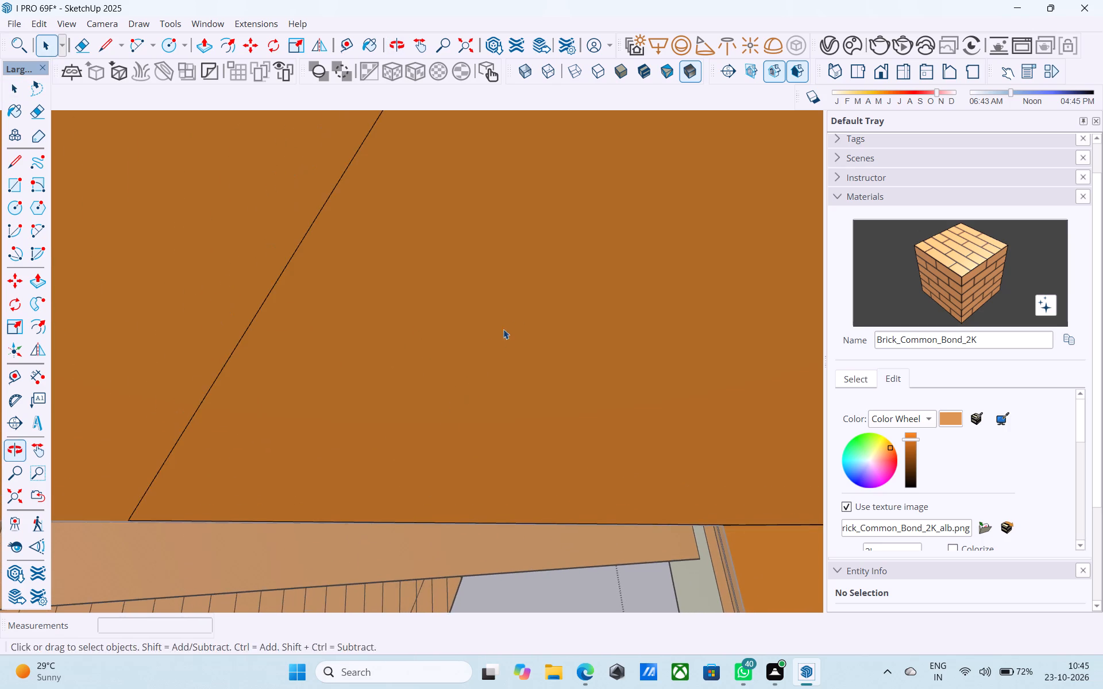
middle_drag(503, 329, 516, 353)
shift+middle_drag(573, 293, 495, 381)
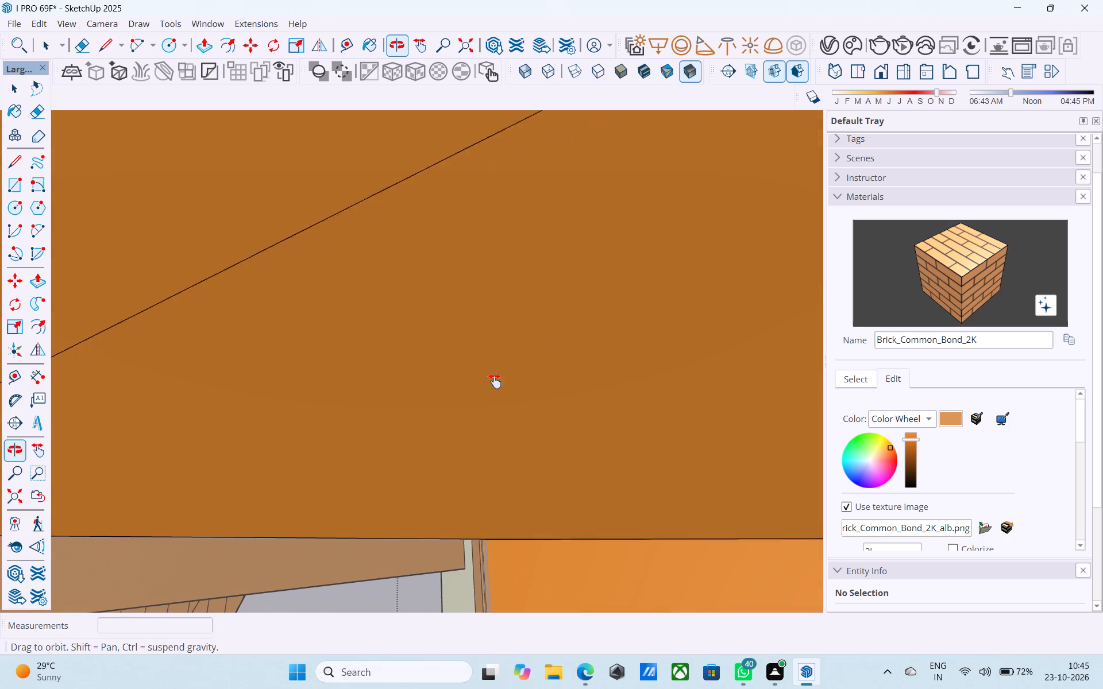
shift+middle_drag(495, 381, 443, 421)
middle_drag(630, 350, 367, 323)
middle_drag(481, 313, 475, 426)
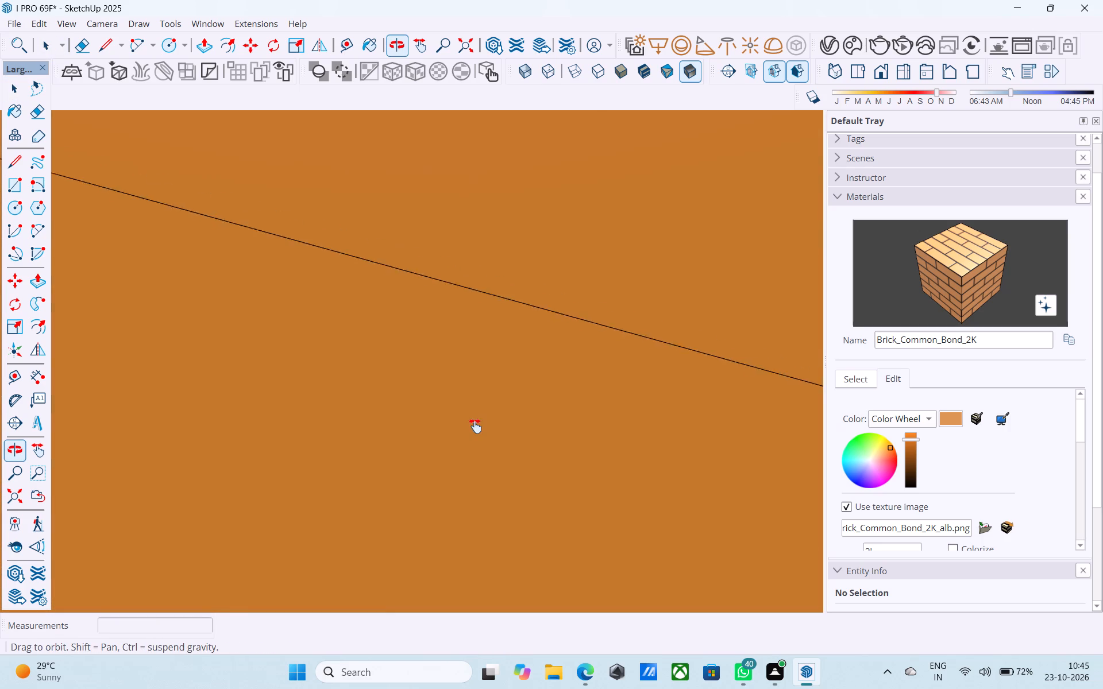
middle_drag(475, 426, 475, 423)
middle_drag(607, 389, 369, 286)
scroll(464, 295, down, 3)
middle_drag(638, 351, 552, 334)
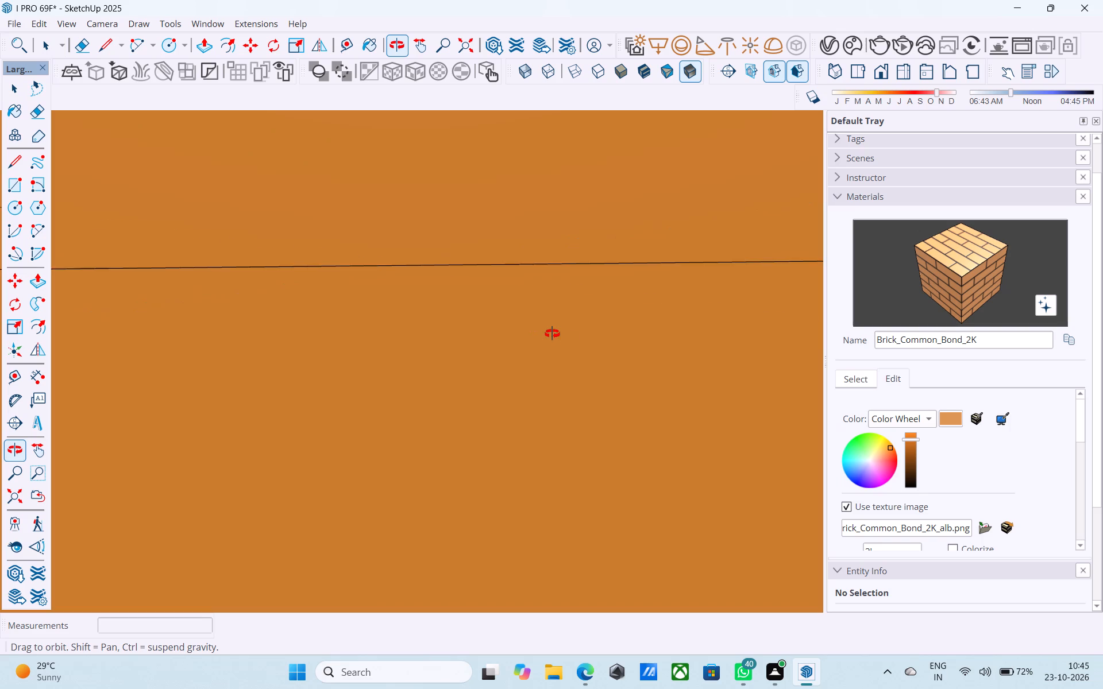
middle_drag(552, 334, 340, 327)
shift+middle_drag(653, 464, 351, 262)
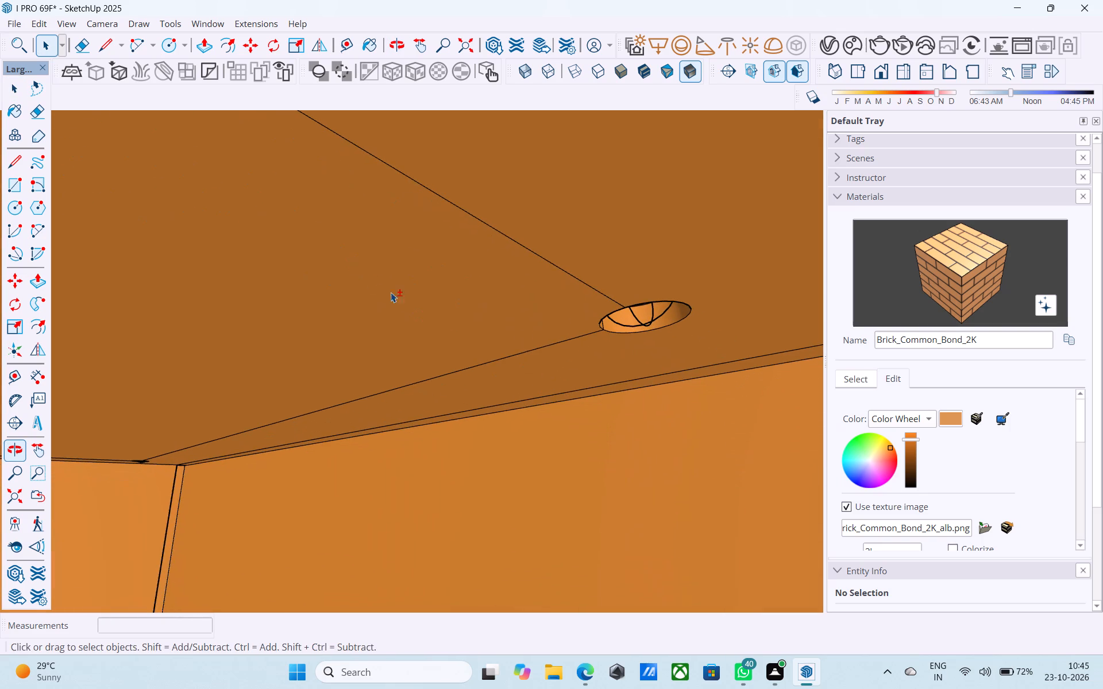
scroll(544, 340, down, 2)
middle_drag(539, 338, 576, 326)
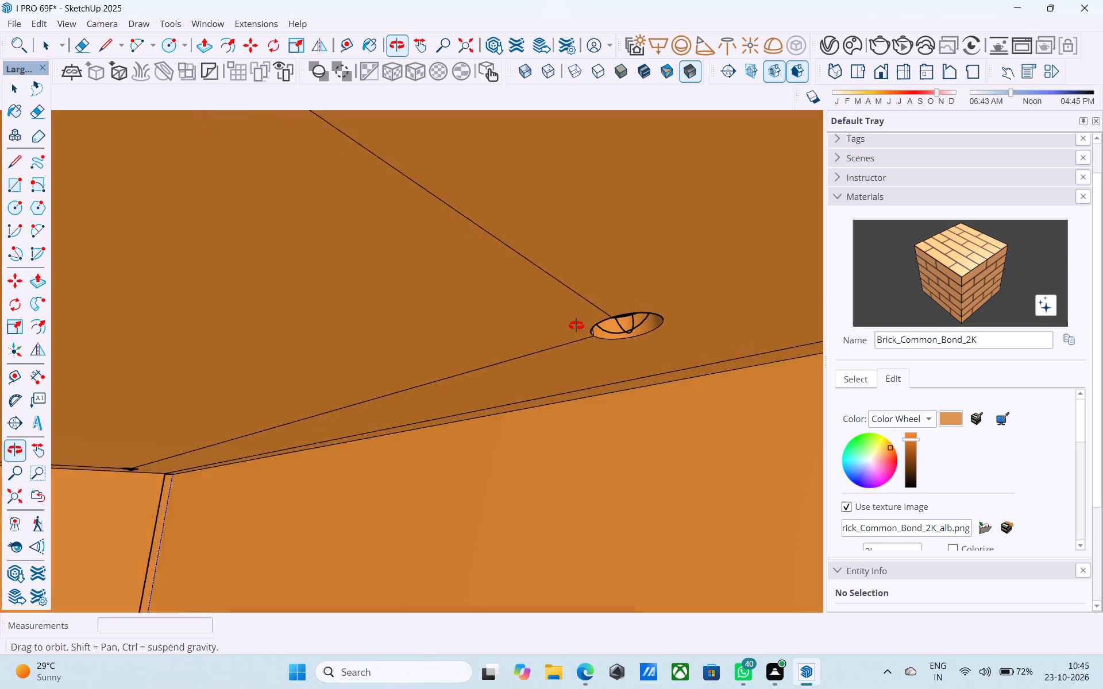
middle_drag(576, 326, 600, 328)
shift+middle_drag(439, 371, 827, 303)
shift+middle_drag(494, 353, 563, 334)
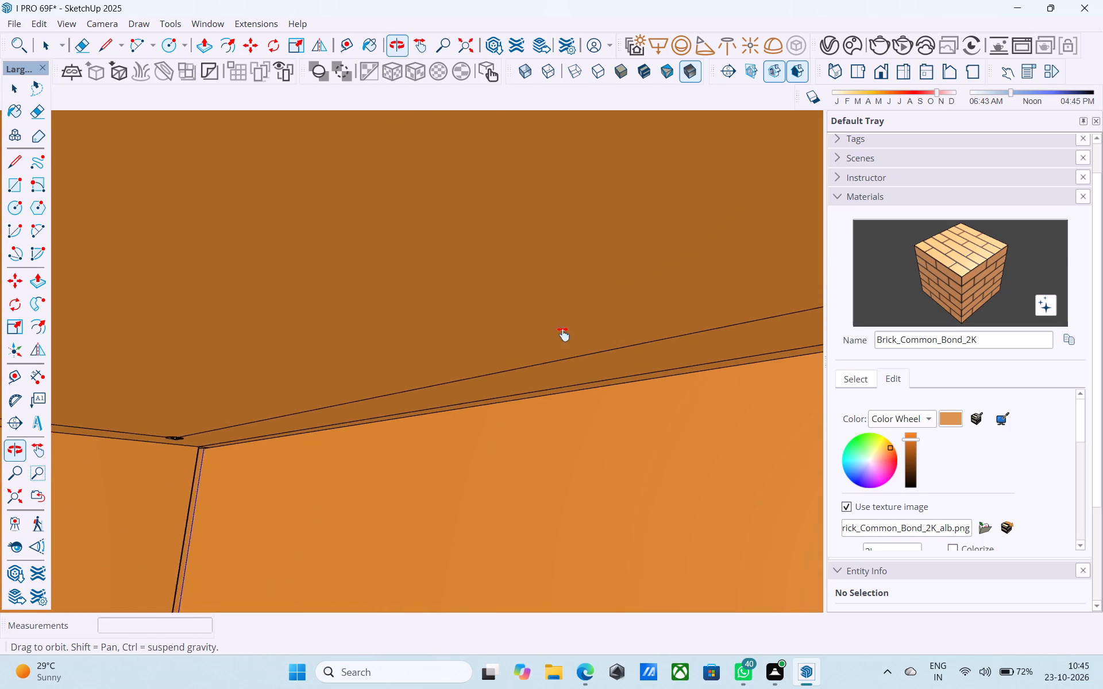
shift+middle_drag(563, 334, 747, 298)
click(13, 547)
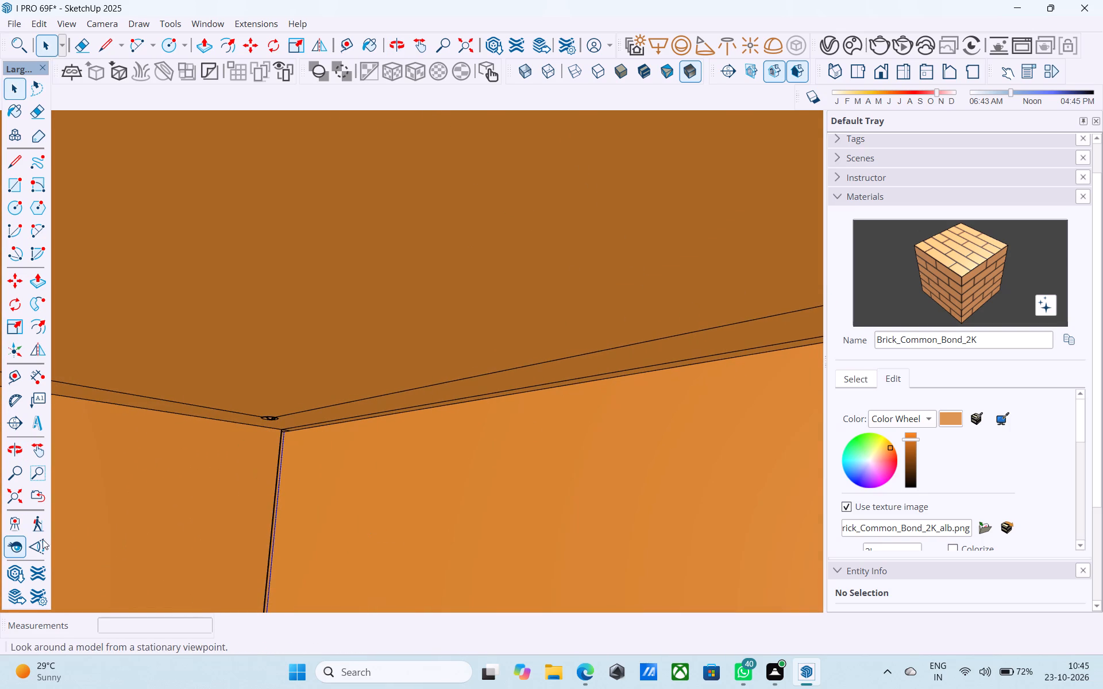
drag(490, 473, 153, 396)
drag(424, 417, 11, 417)
drag(281, 414, 0, 327)
drag(392, 305, 71, 263)
drag(267, 299, 264, 299)
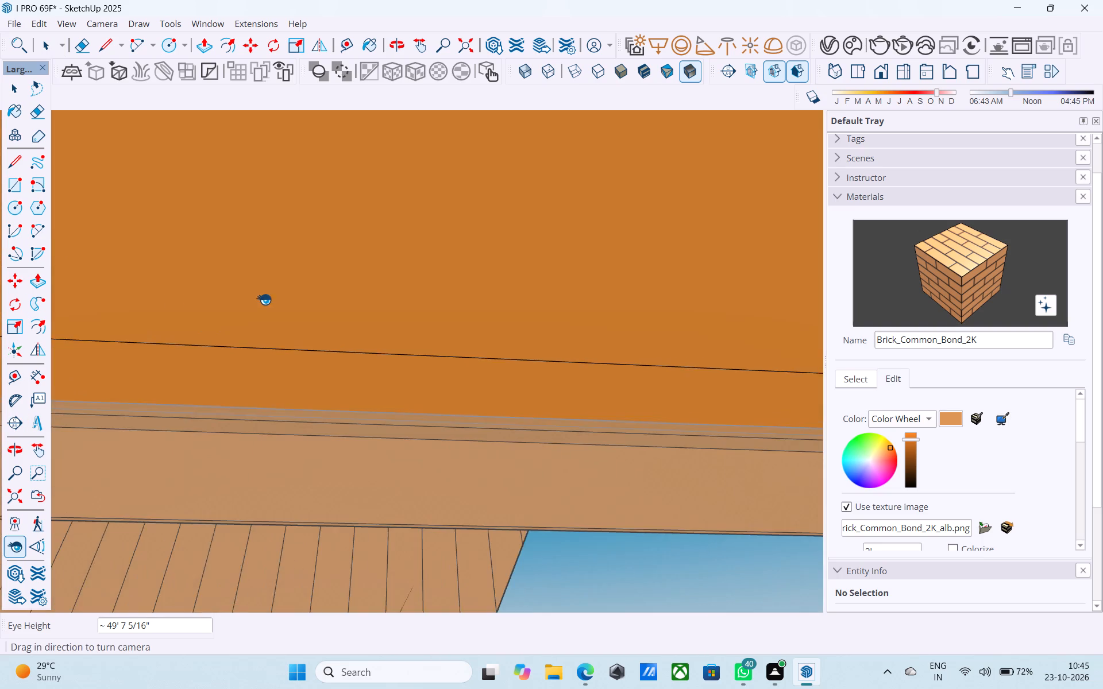
drag(264, 299, 0, 301)
drag(249, 353, 223, 369)
scroll(178, 450, up, 7)
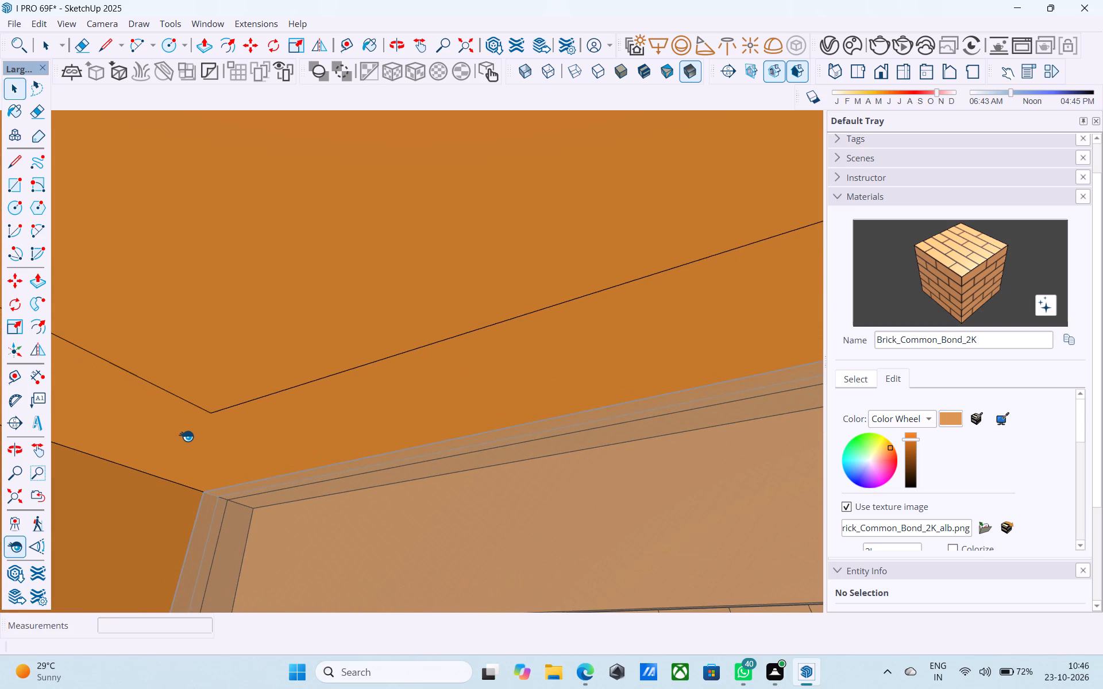
key(space)
text(c)
click(207, 415)
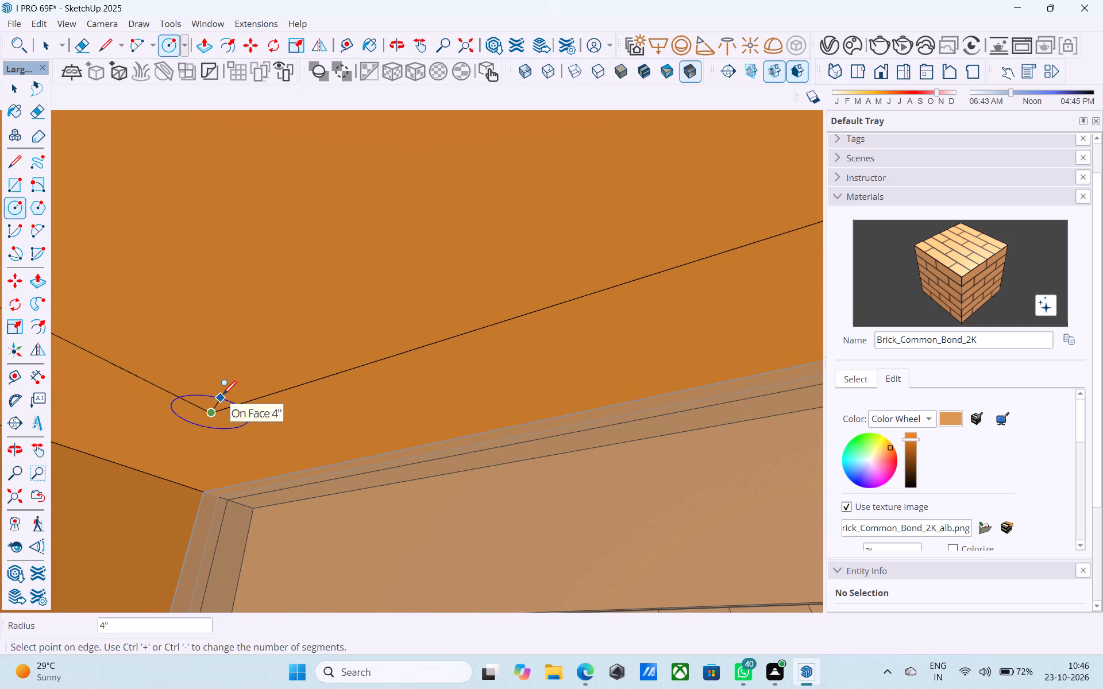
click(223, 396)
middle_drag(214, 405, 233, 373)
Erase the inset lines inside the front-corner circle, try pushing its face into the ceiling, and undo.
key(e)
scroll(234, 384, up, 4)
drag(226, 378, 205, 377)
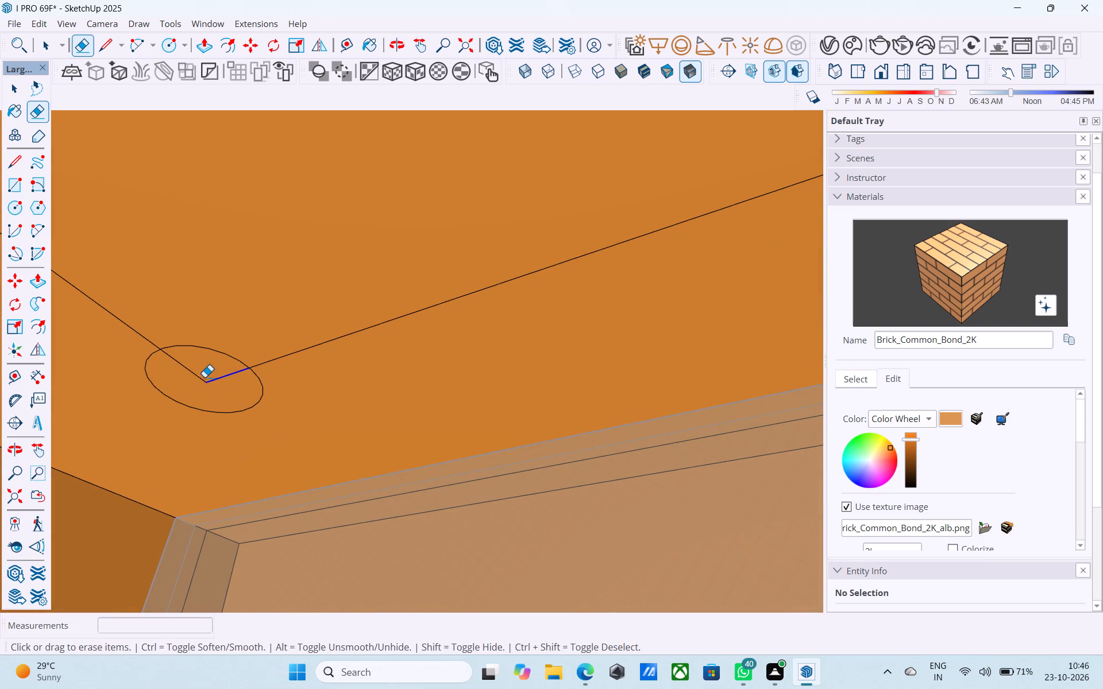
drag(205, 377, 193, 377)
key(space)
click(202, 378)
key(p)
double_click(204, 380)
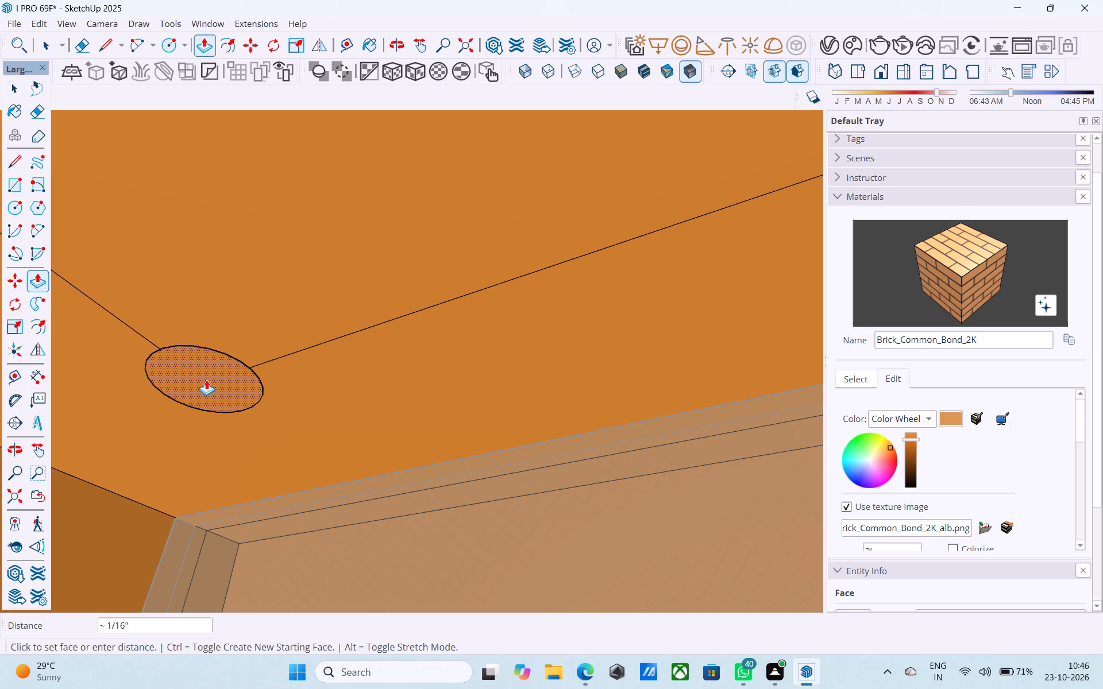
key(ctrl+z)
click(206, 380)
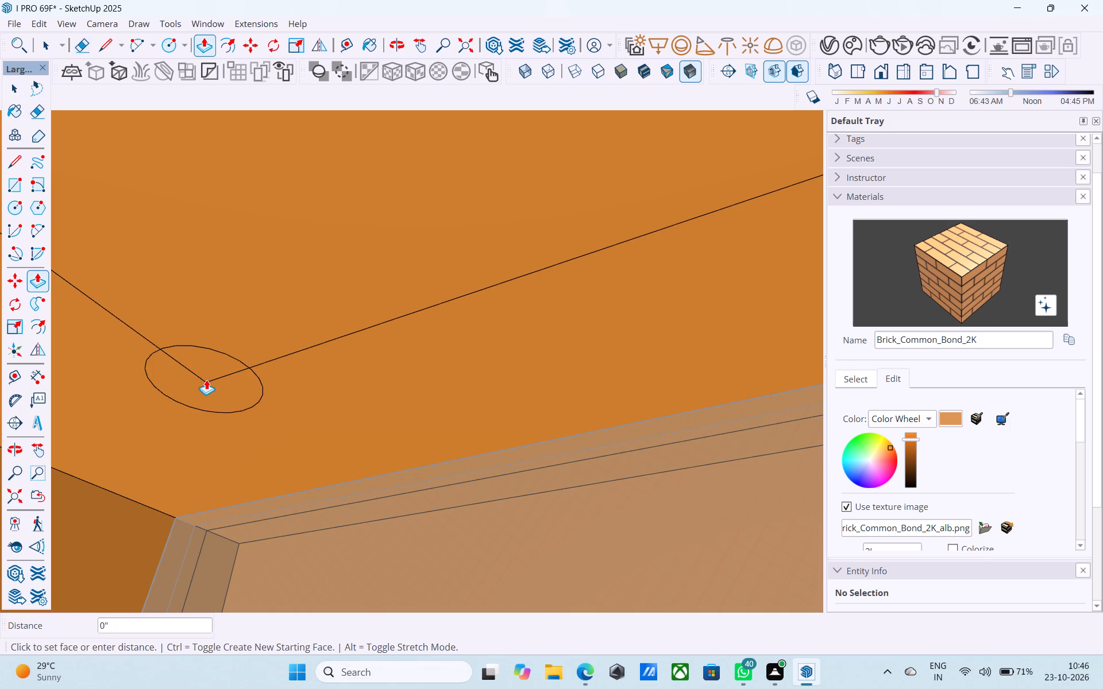
Erase the inset lines inside the front-corner circle to leave one clean circular face.
key(e)
drag(206, 380, 199, 380)
click(211, 381)
Push the front-corner circular face 3" up into the ceiling to form a round light recess.
key(space)
click(213, 382)
key(p)
click(213, 382)
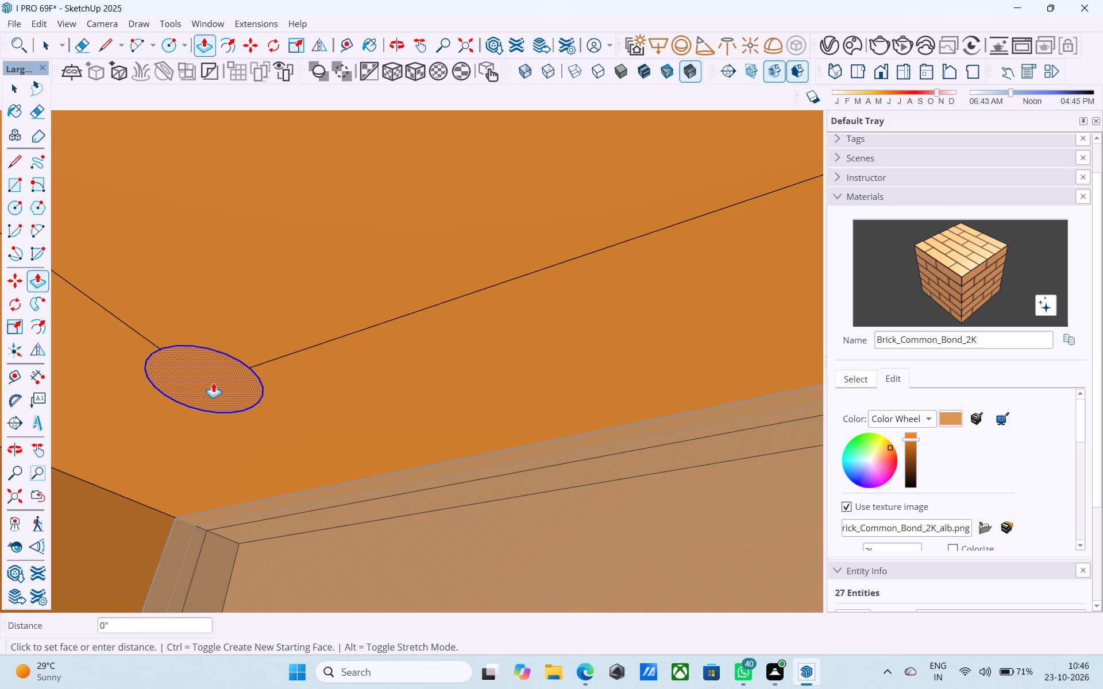
text(3")
key(Return)
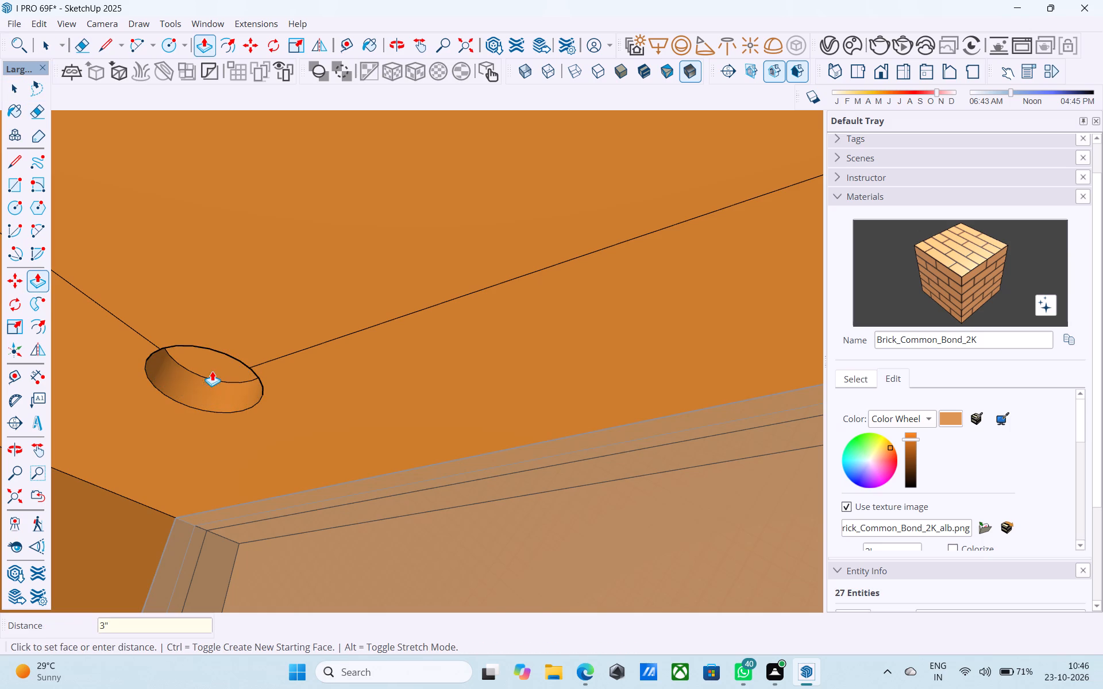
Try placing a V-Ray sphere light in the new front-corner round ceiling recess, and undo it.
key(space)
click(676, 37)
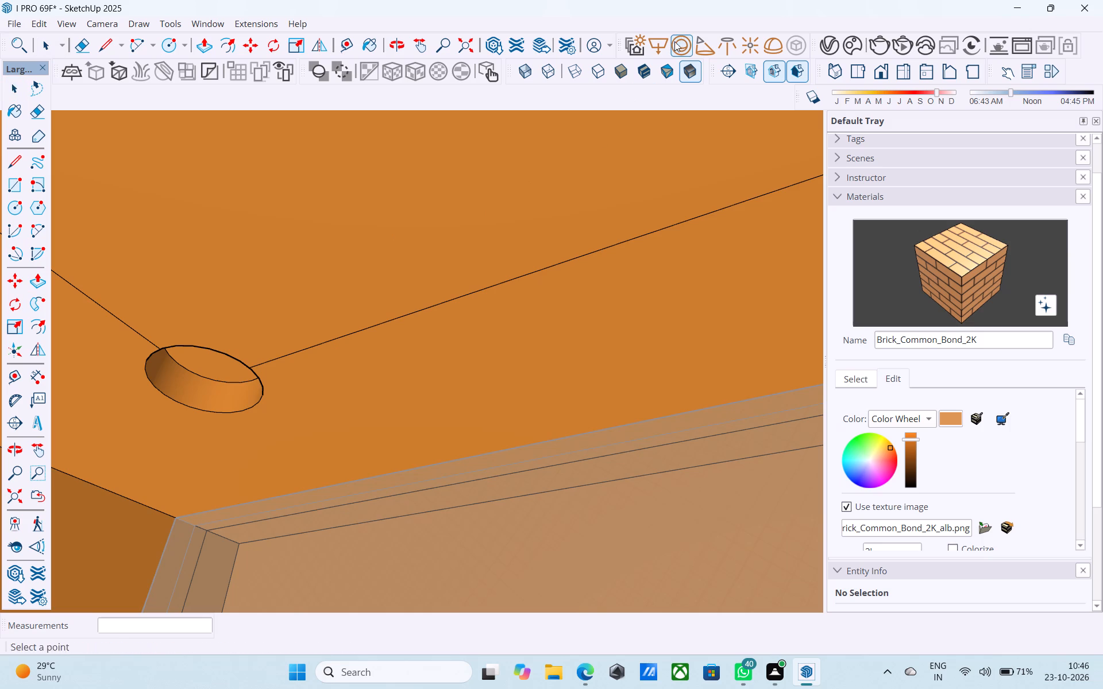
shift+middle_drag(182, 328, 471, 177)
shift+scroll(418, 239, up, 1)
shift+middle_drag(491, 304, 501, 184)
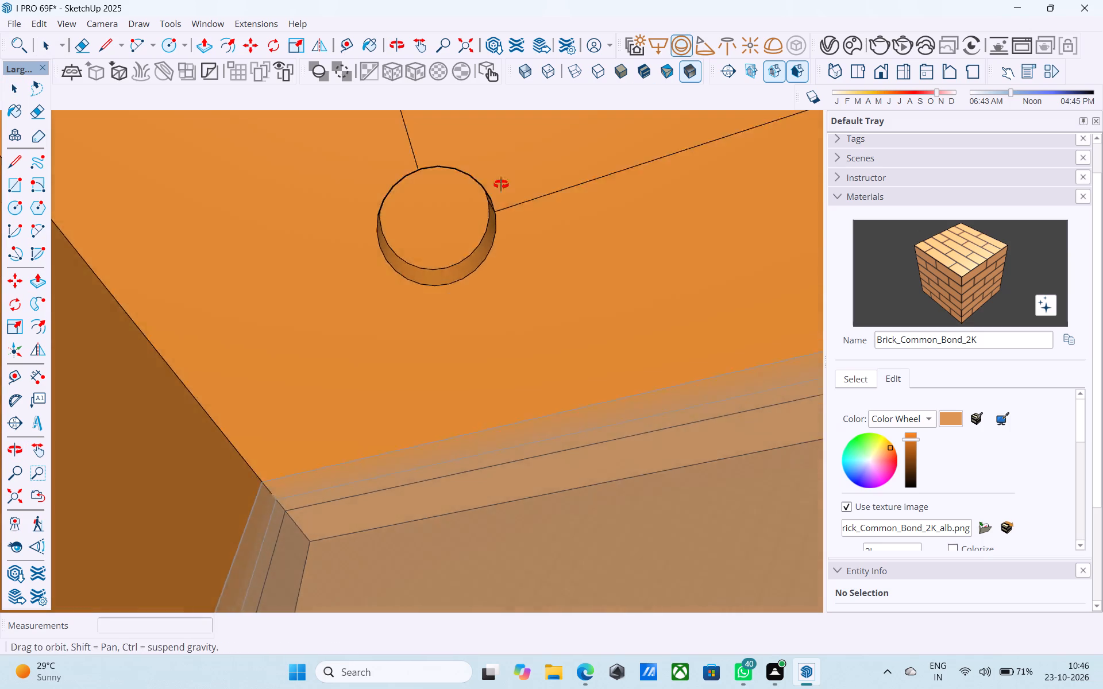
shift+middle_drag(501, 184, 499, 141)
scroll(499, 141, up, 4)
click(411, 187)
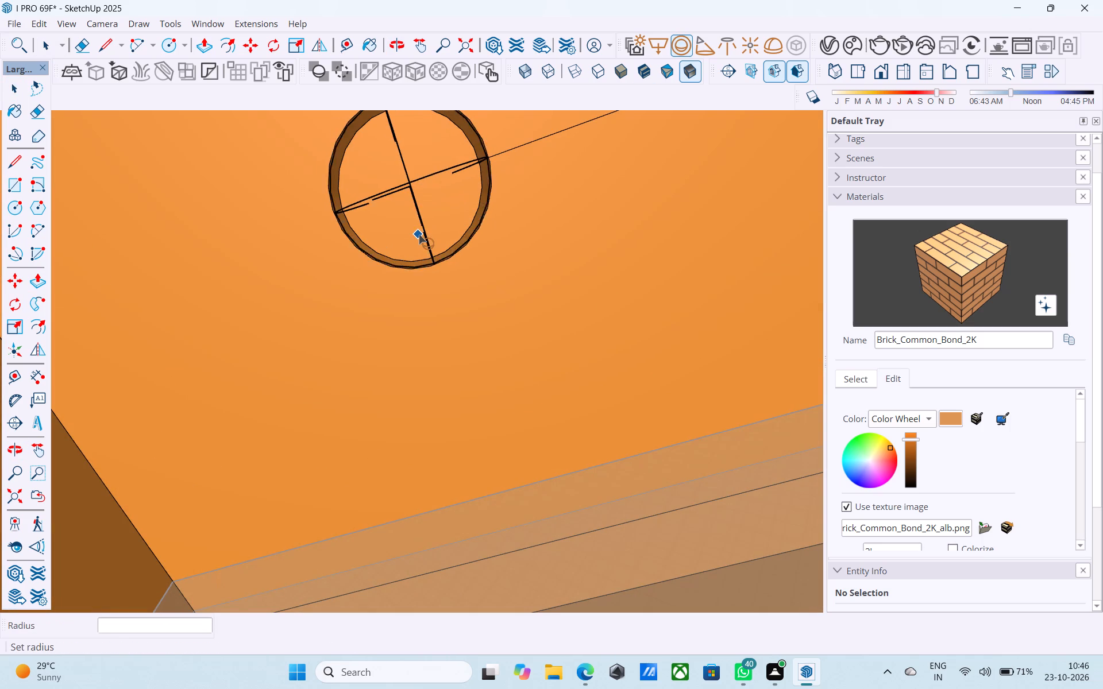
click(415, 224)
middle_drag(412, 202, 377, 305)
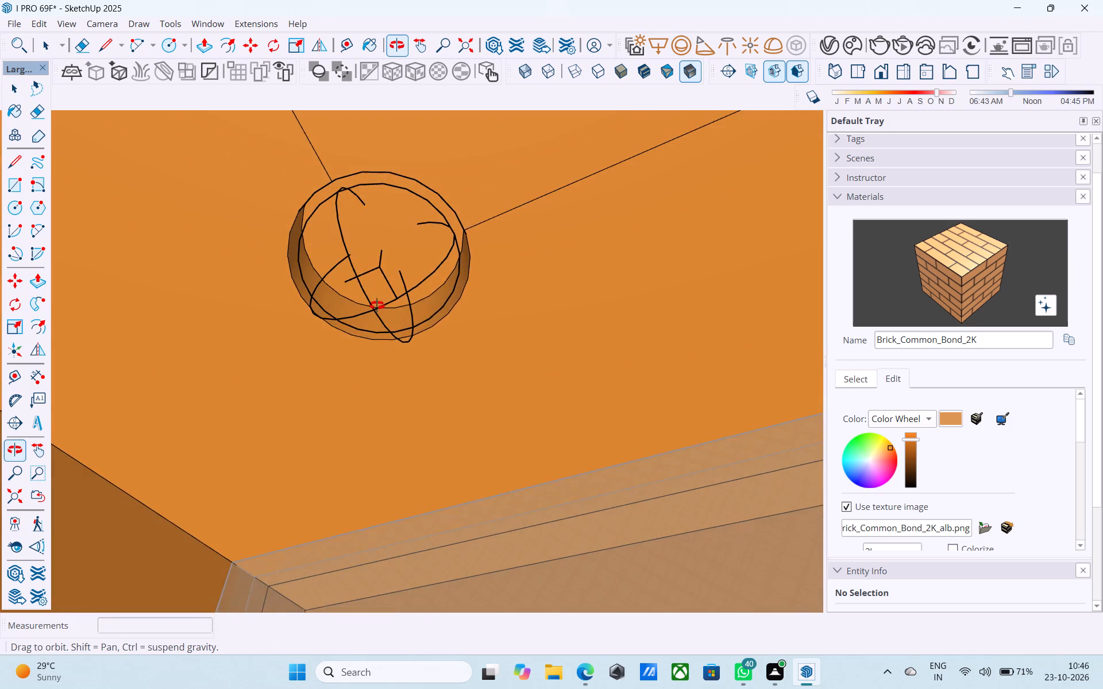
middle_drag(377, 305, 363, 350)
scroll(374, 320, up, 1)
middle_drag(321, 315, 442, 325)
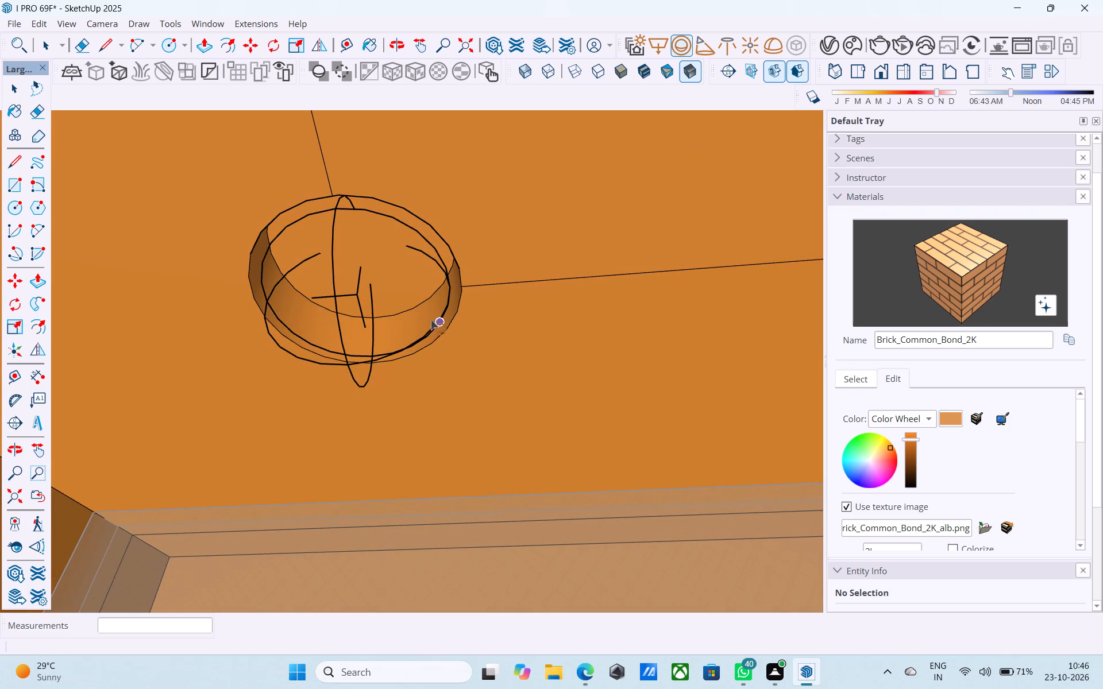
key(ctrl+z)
Place a V-Ray sphere light in the middle of the front-corner recess, sized to nearly fill its opening.
scroll(331, 253, up, 2)
click(361, 247)
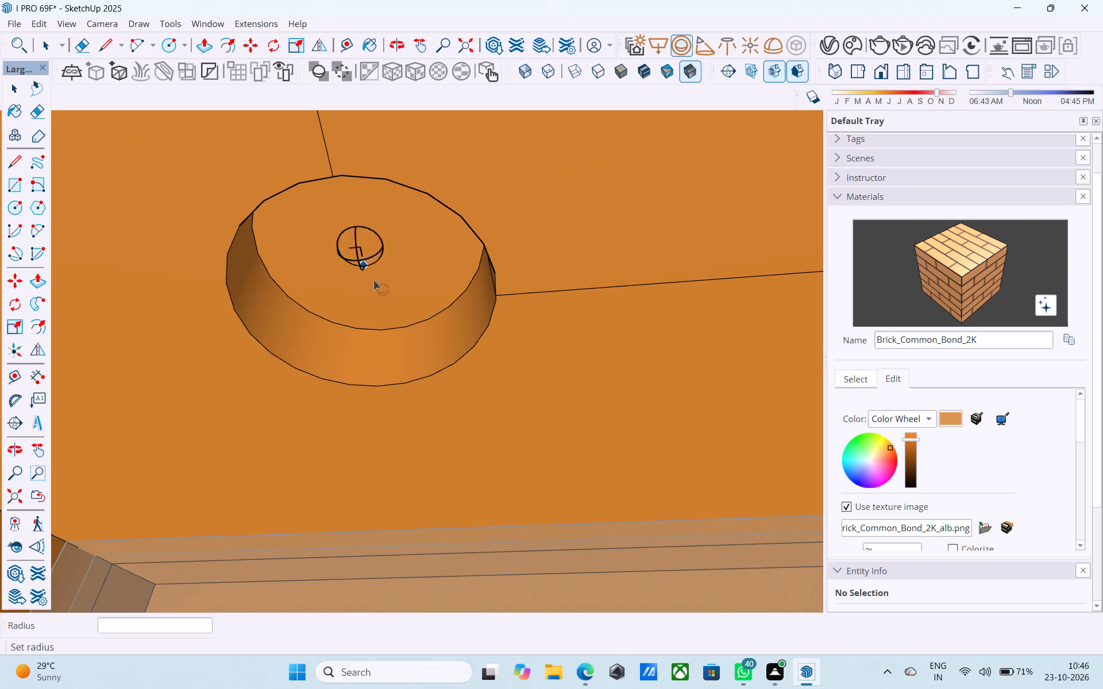
click(395, 329)
Draw a circle centred on the other front corner of the ceiling inset, on the balcony's open side.
scroll(317, 250, down, 3)
middle_drag(546, 259, 241, 184)
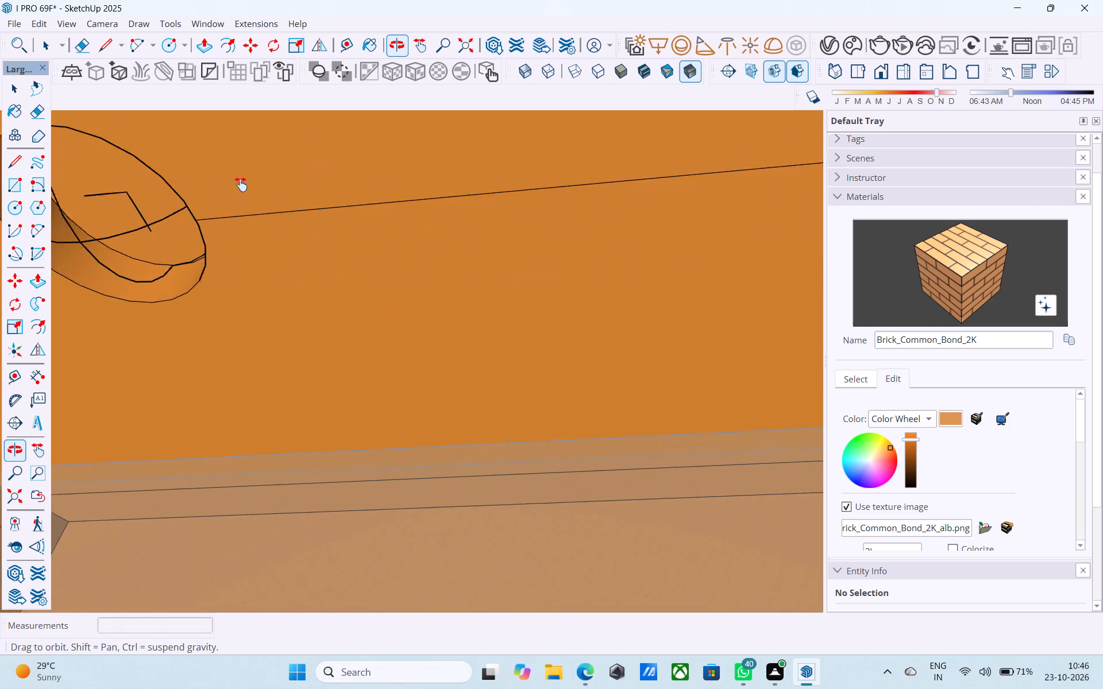
middle_drag(241, 184, 275, 136)
shift+middle_drag(576, 333, 373, 182)
shift+middle_drag(641, 359, 323, 183)
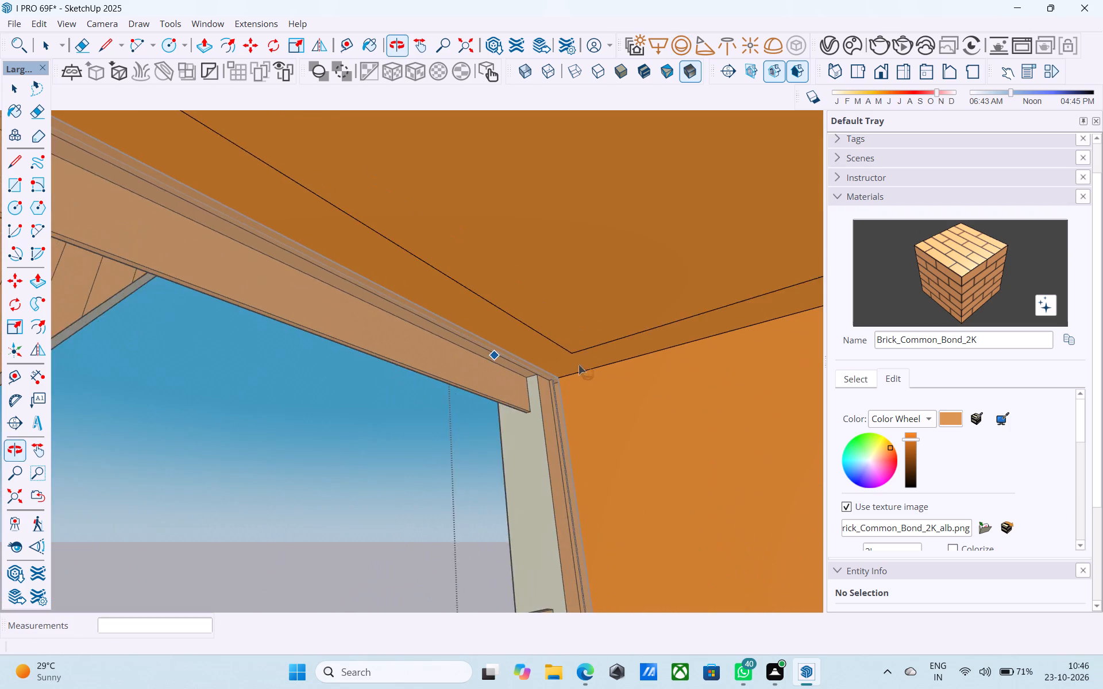
shift+scroll(577, 363, up, 1)
shift+middle_drag(556, 349, 492, 309)
scroll(571, 343, up, 4)
key(space)
scroll(425, 297, up, 8)
key(c)
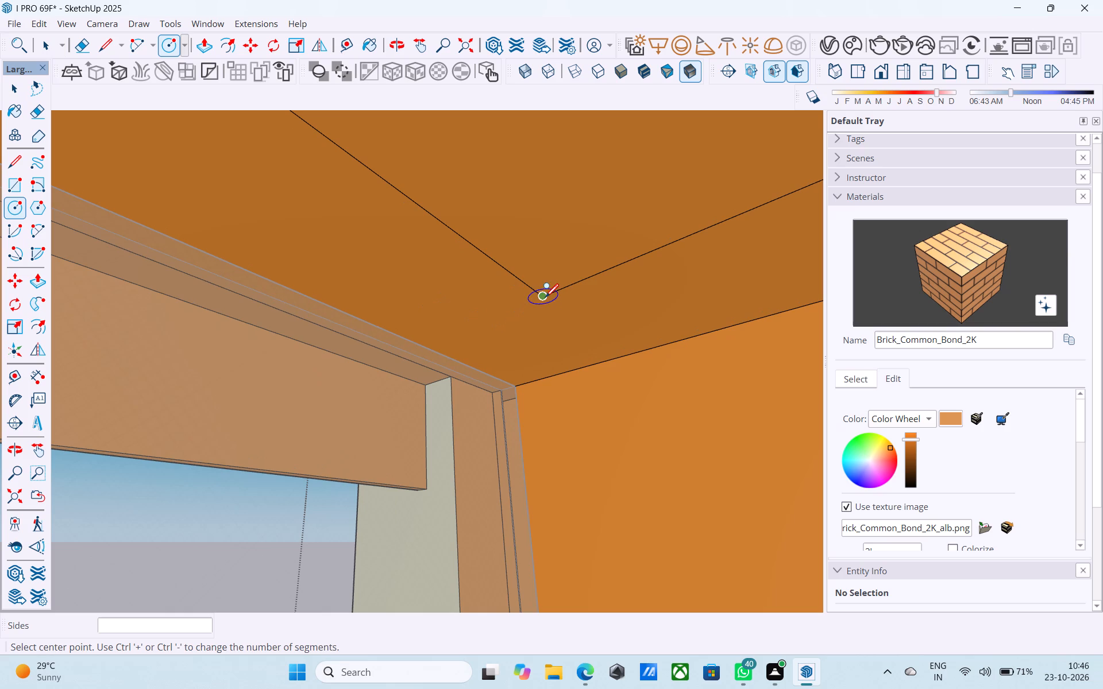
click(545, 298)
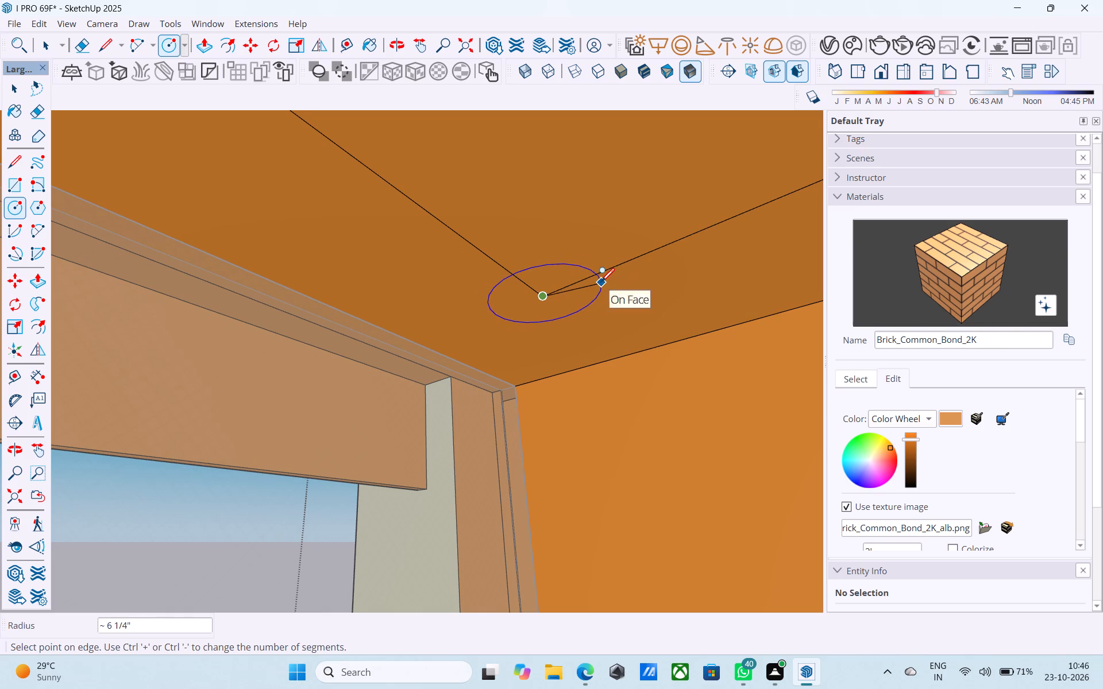
click(581, 282)
Erase the inset lines inside the new corner circle to leave one clean circular face.
middle_drag(560, 289, 484, 195)
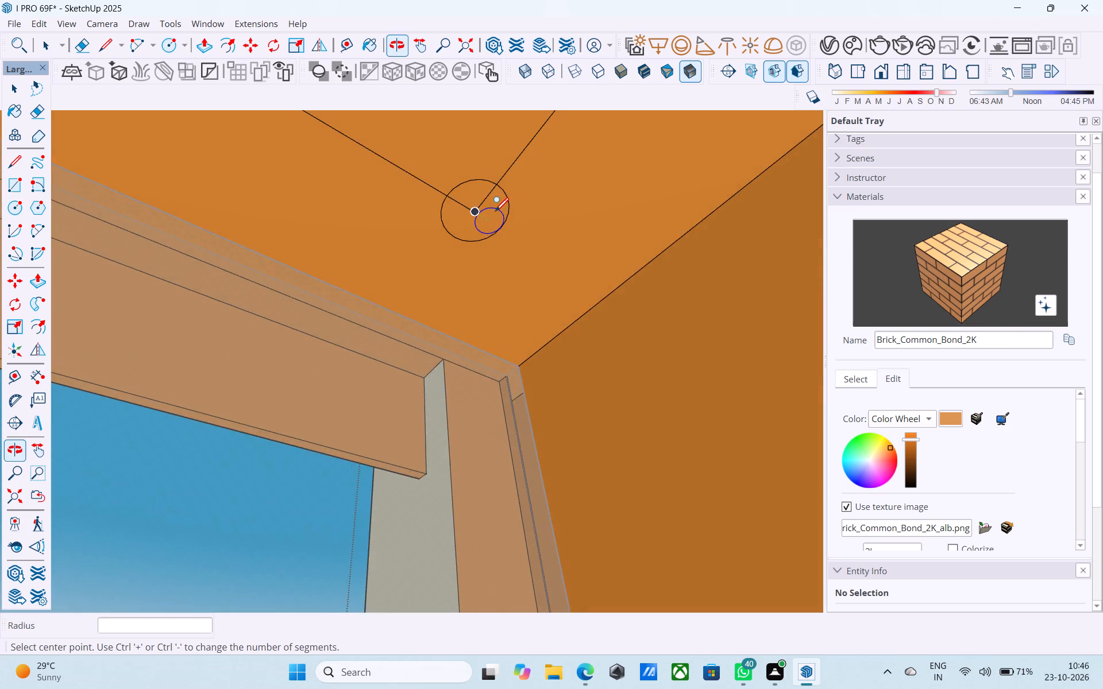
scroll(495, 212, up, 6)
key(e)
drag(470, 208, 452, 203)
Push the new corner's circular face about 1 5/8" up into the ceiling to form a round light recess.
key(space)
click(455, 203)
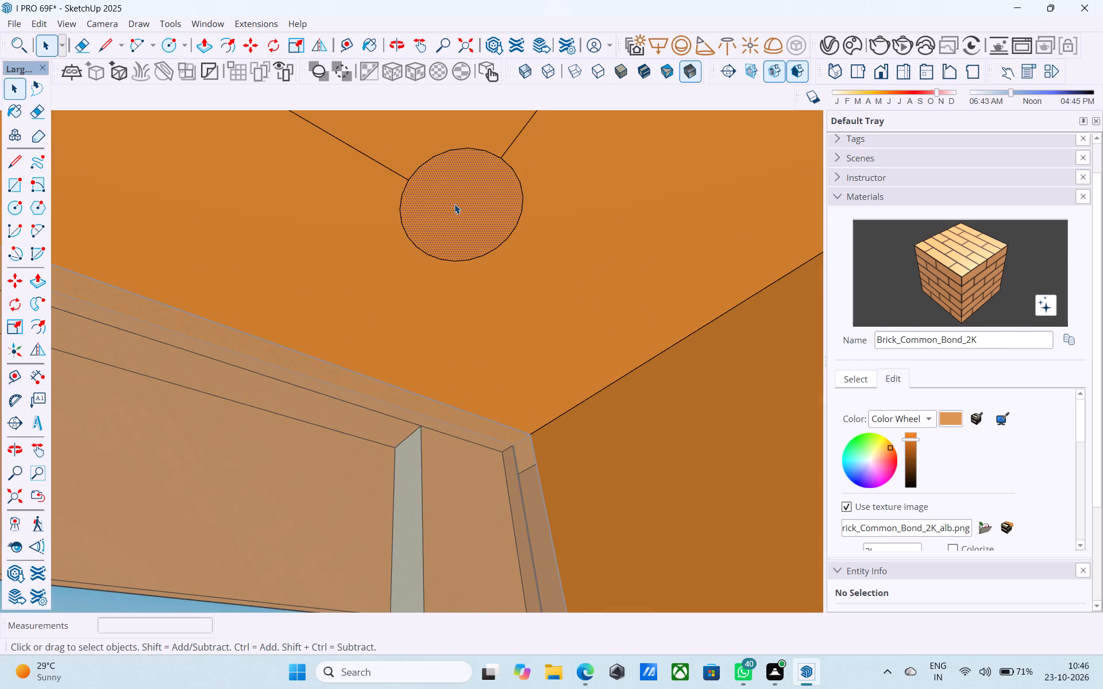
key(p)
click(459, 226)
click(456, 210)
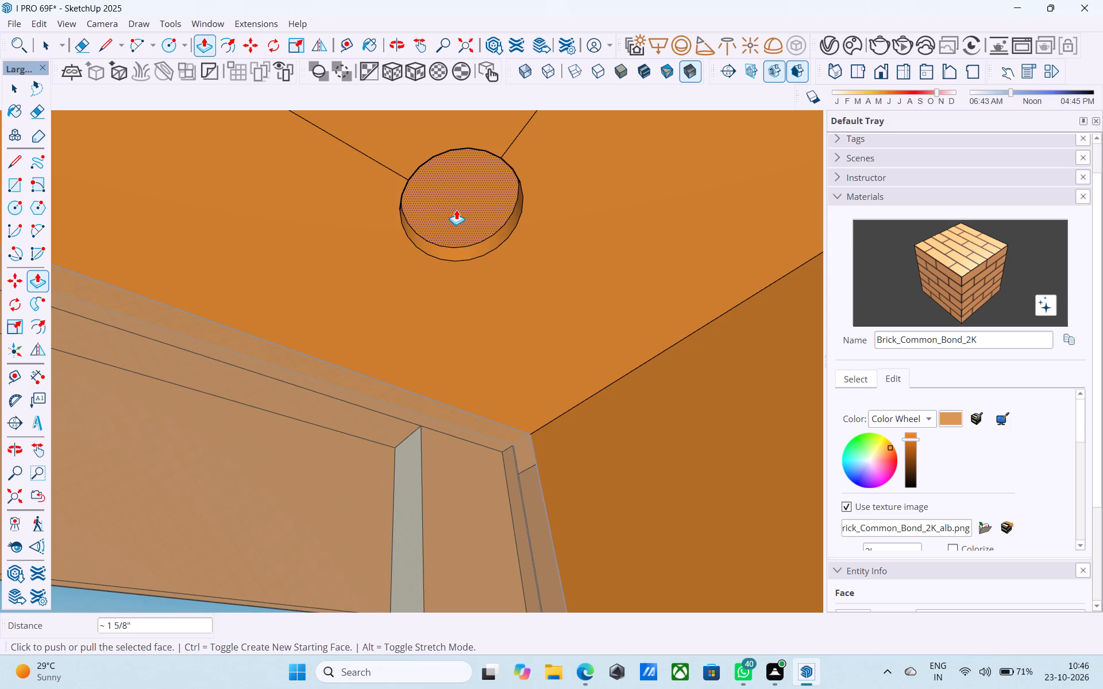
key(space)
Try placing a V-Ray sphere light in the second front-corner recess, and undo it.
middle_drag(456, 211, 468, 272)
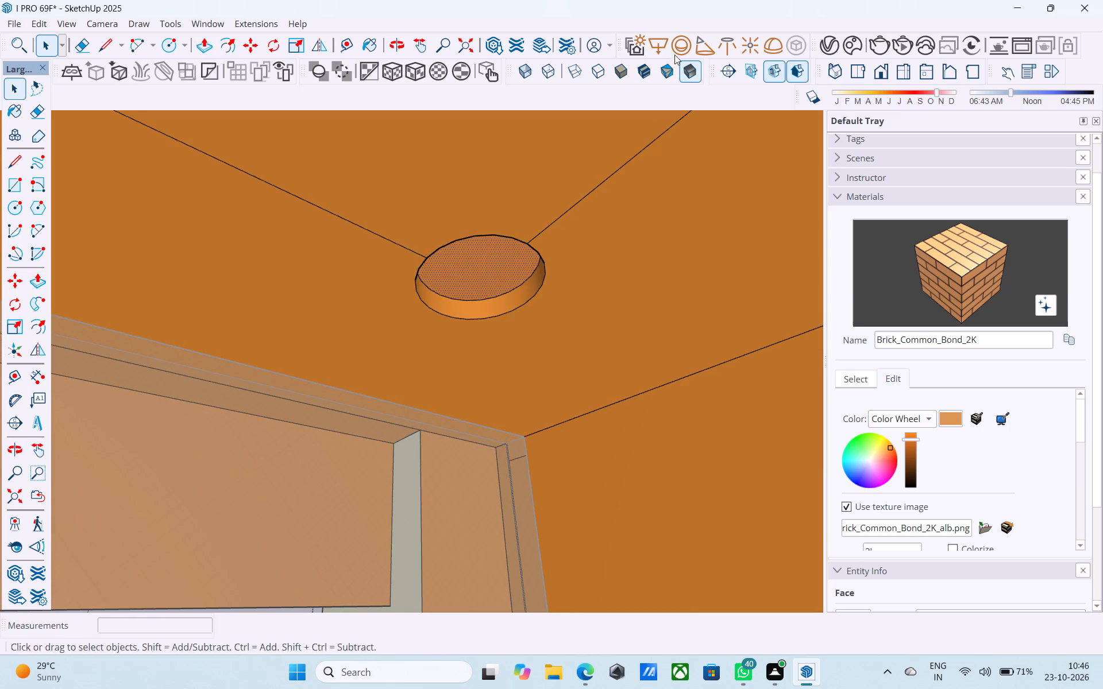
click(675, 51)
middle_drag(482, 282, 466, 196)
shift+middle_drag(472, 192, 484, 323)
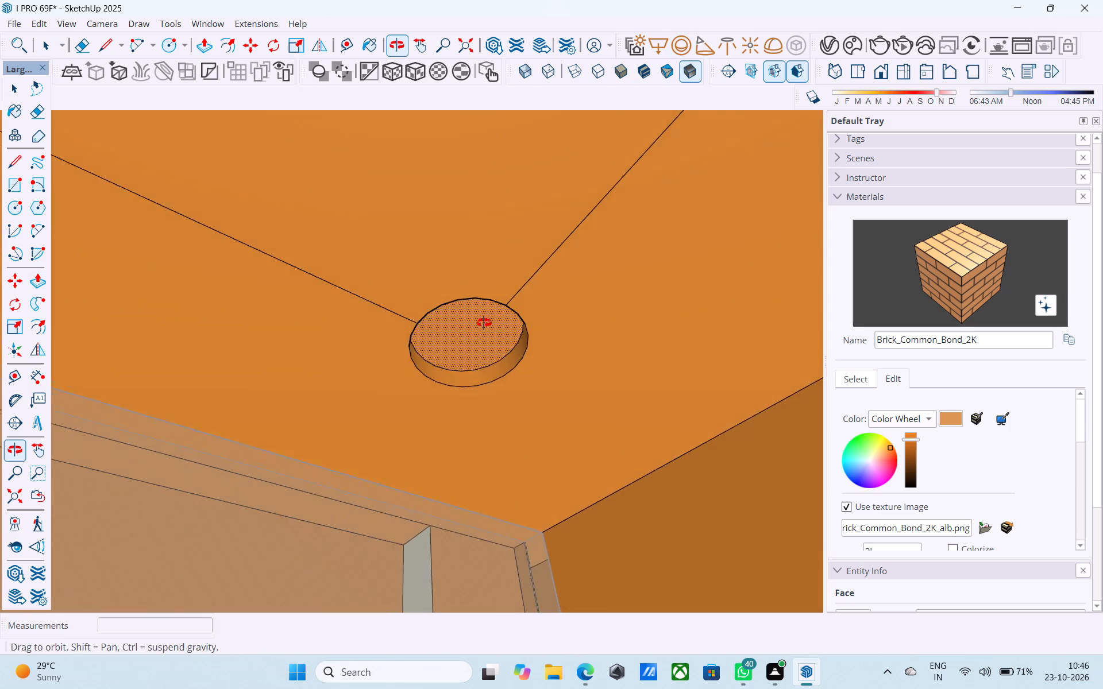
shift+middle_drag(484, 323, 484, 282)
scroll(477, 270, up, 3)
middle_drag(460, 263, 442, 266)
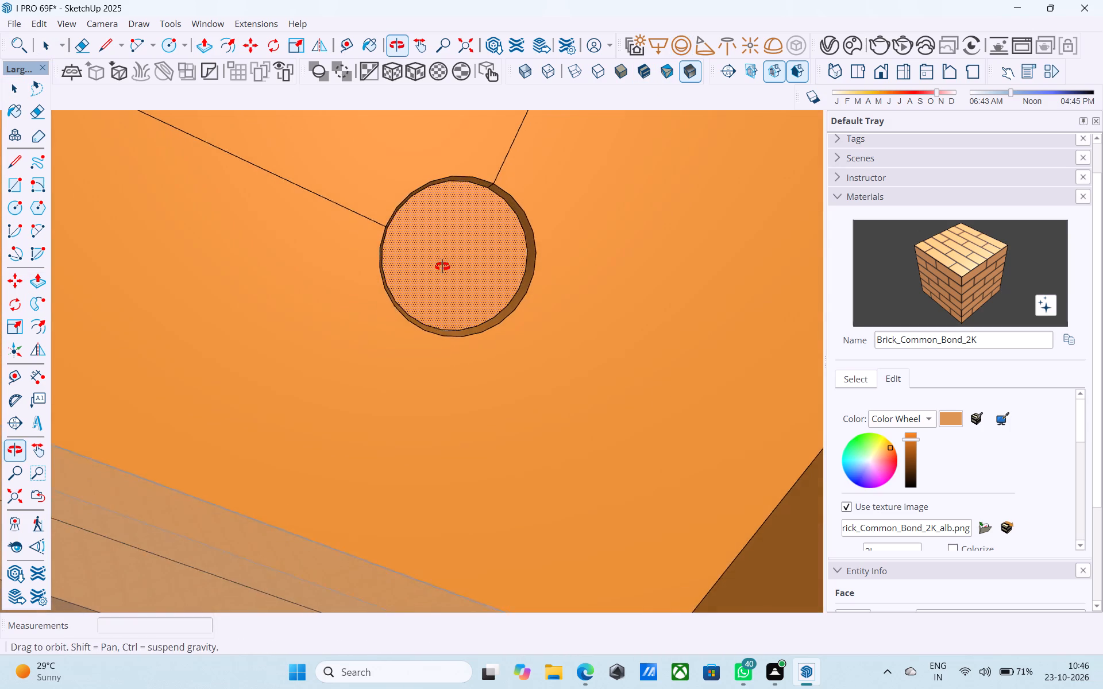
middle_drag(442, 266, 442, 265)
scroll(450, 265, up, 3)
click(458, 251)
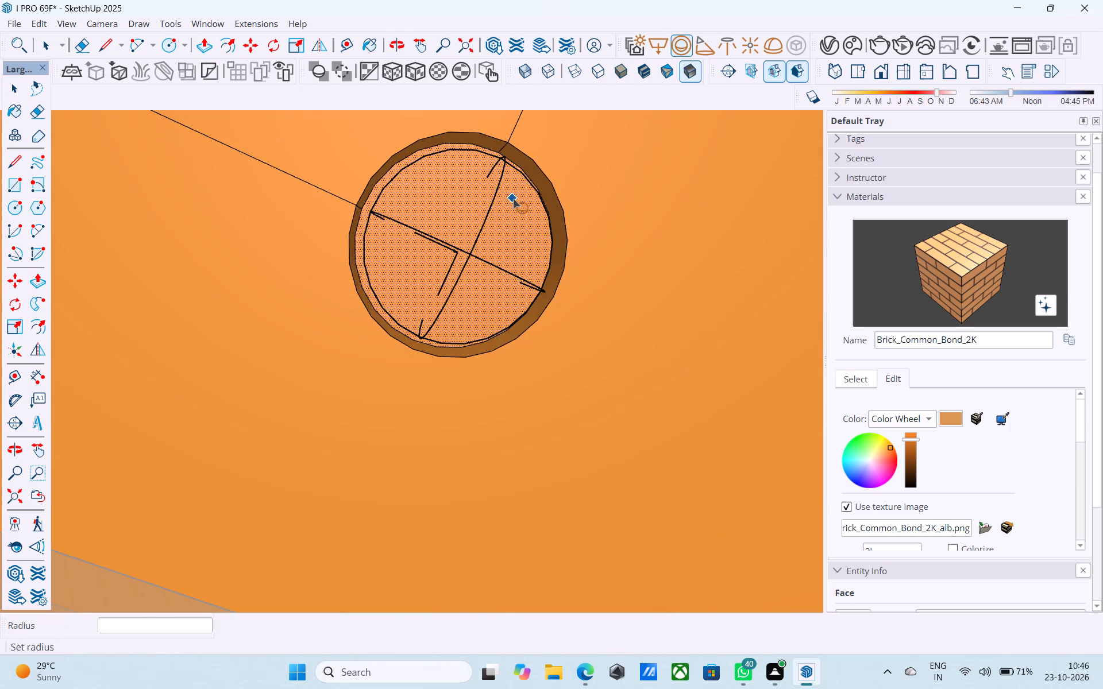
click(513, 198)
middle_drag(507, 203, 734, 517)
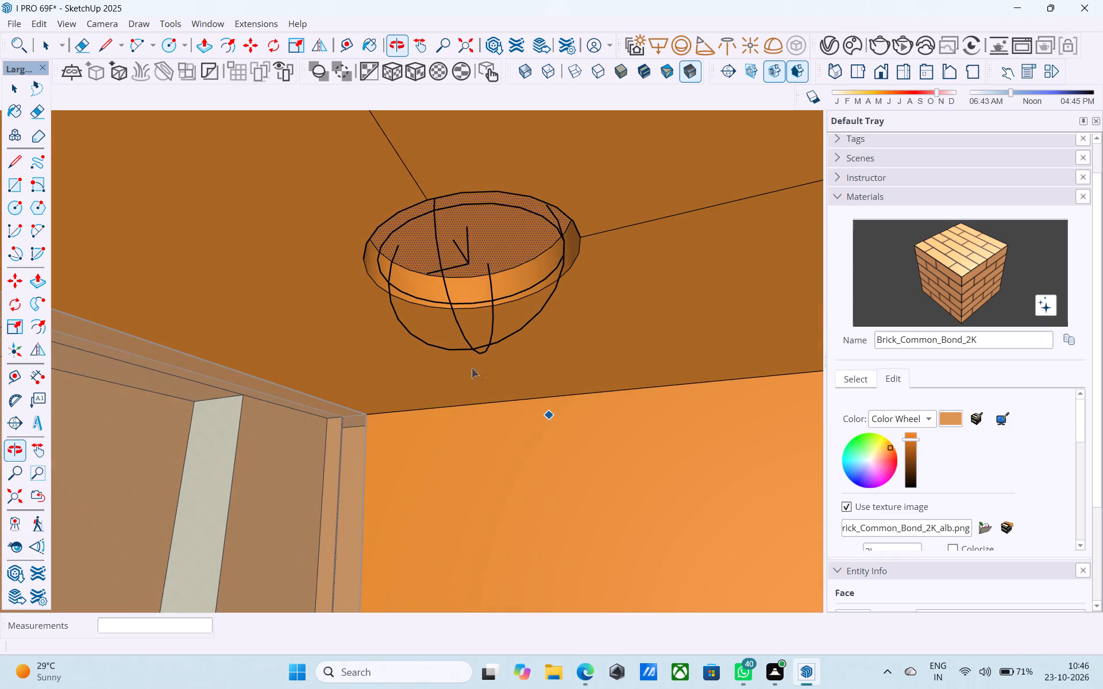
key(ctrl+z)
Place a V-Ray sphere light in the middle of the second front-corner recess, slightly smaller than its opening.
shift+middle_drag(445, 339, 376, 282)
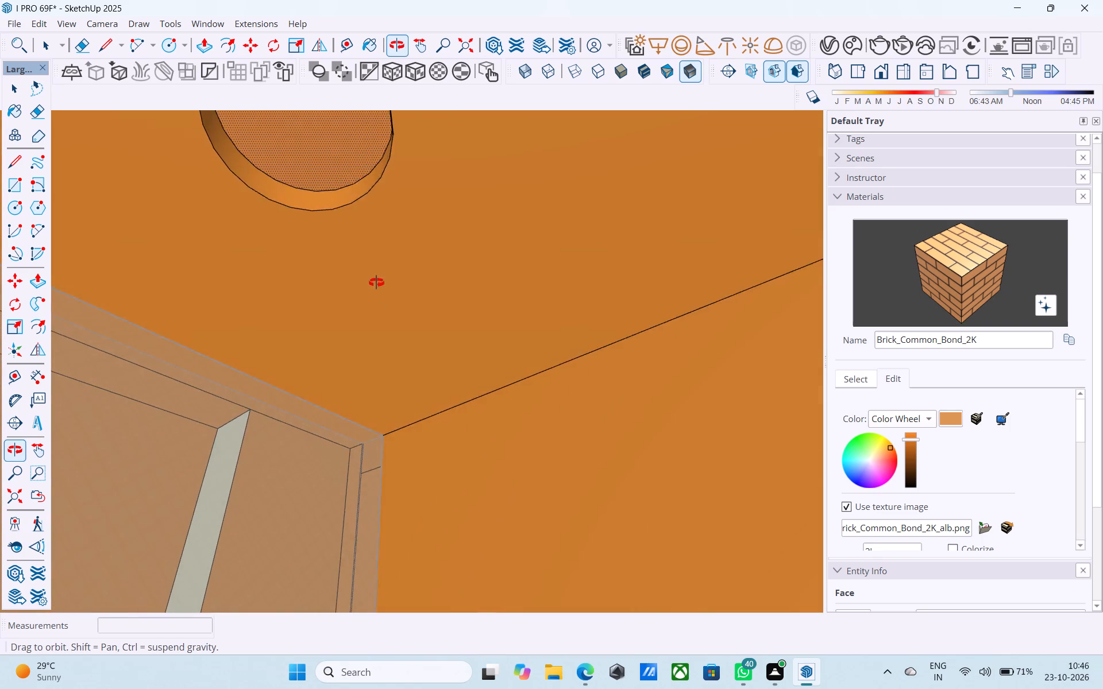
shift+middle_drag(376, 282, 516, 478)
middle_drag(488, 336, 467, 289)
scroll(465, 296, up, 1)
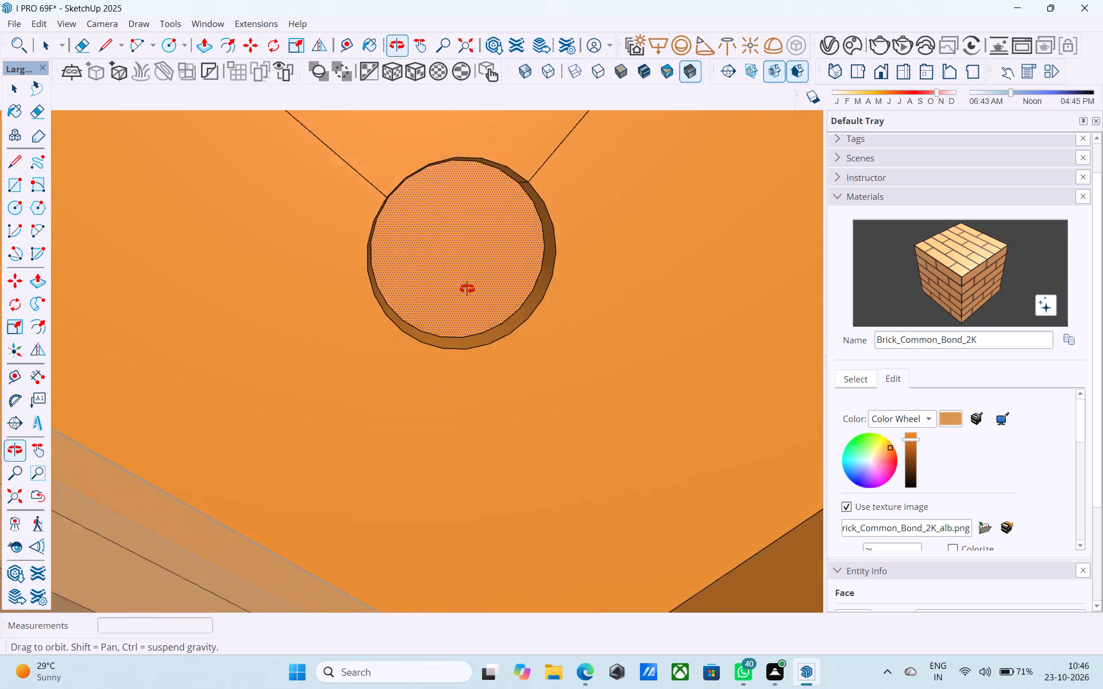
scroll(467, 289, up, 1)
middle_drag(467, 289, 467, 288)
scroll(457, 234, up, 5)
middle_drag(452, 234, 482, 365)
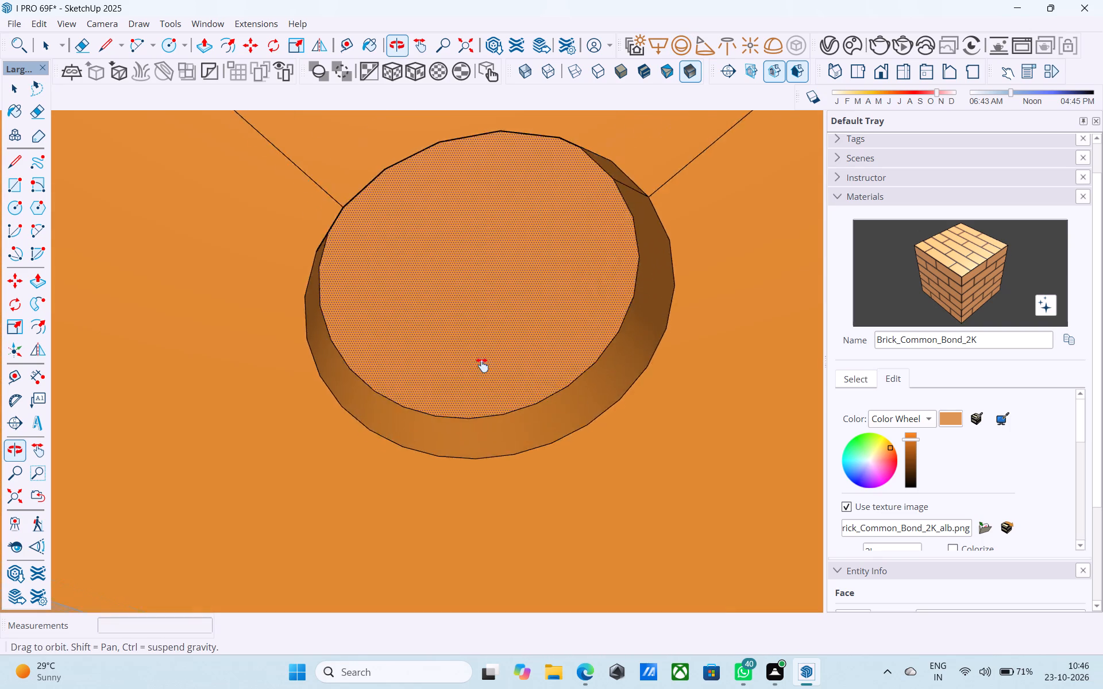
middle_drag(482, 365, 440, 258)
click(441, 255)
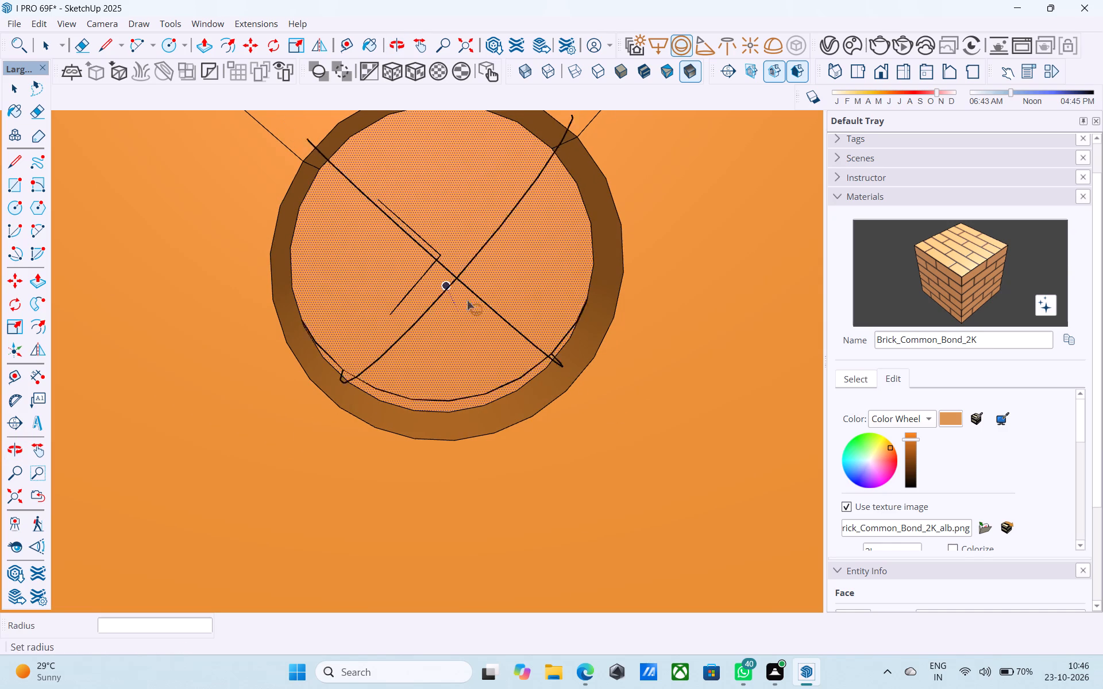
click(530, 330)
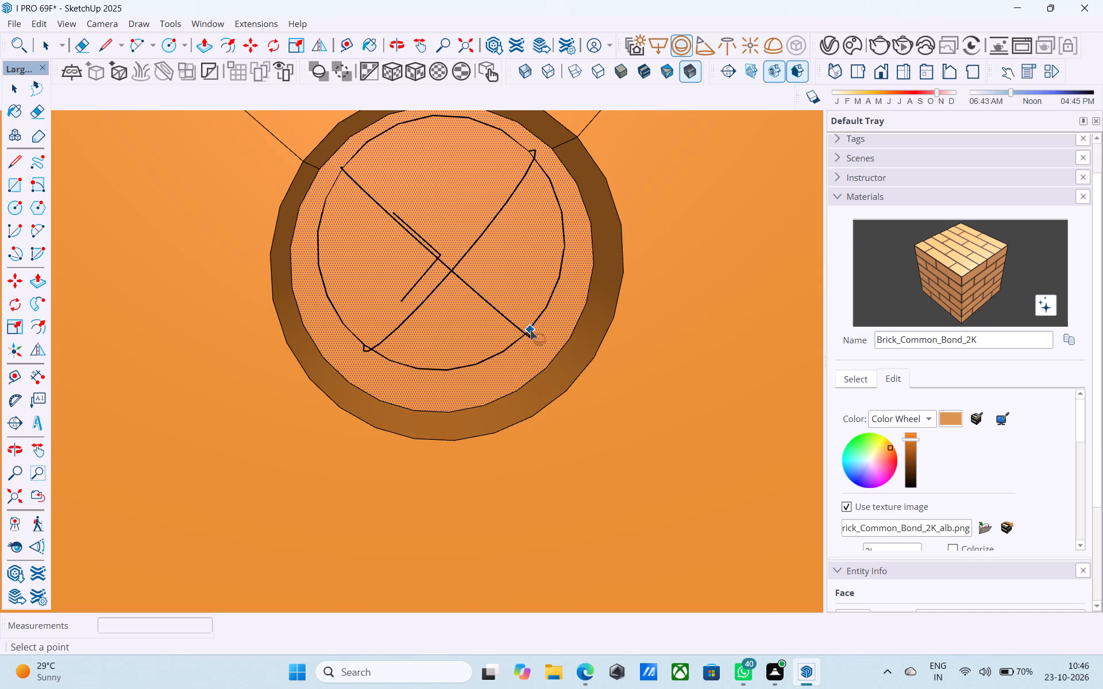
Return to the tower's front view and examine the balconies and their ceilings from below.
middle_drag(479, 274, 727, 525)
middle_drag(629, 469, 740, 407)
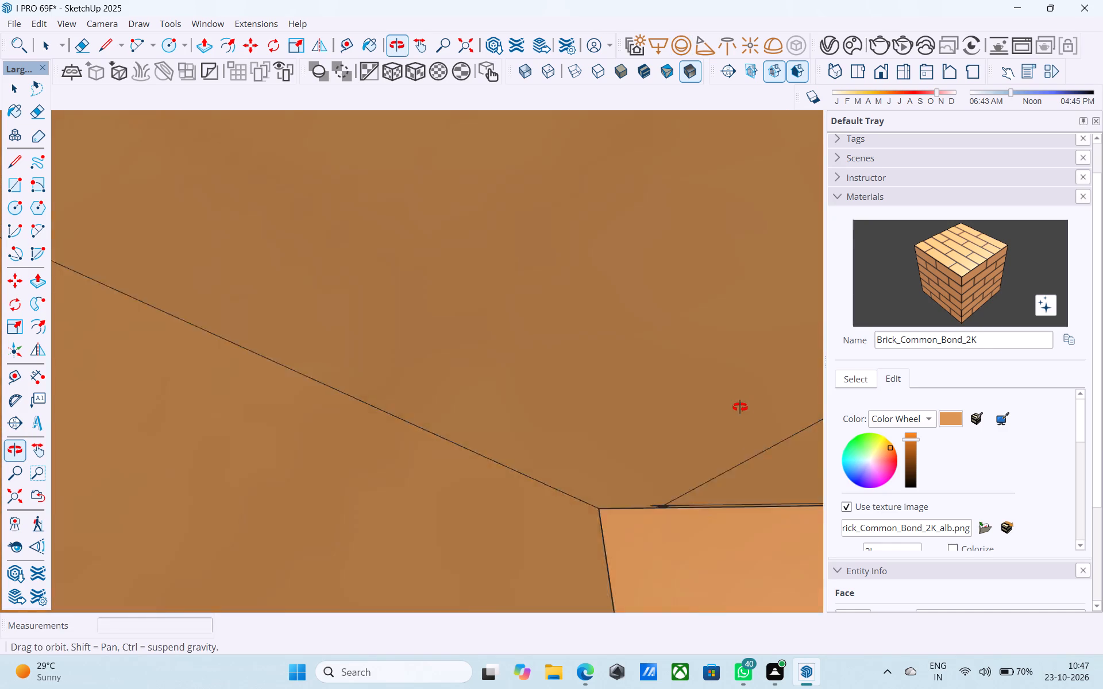
middle_drag(740, 407, 712, 388)
middle_drag(734, 457, 616, 302)
scroll(647, 392, up, 9)
scroll(642, 429, down, 14)
scroll(648, 400, up, 1)
scroll(648, 400, down, 11)
key(space)
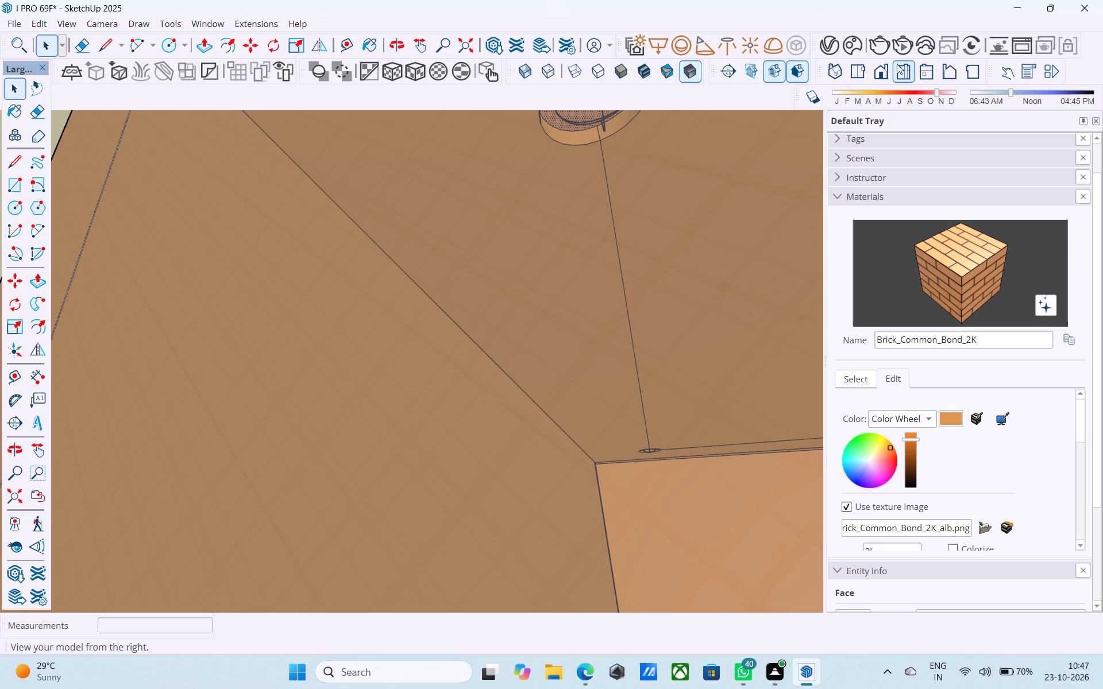
click(889, 67)
scroll(509, 274, down, 6)
middle_drag(495, 324, 195, 398)
middle_drag(410, 433, 268, 343)
scroll(278, 320, down, 6)
middle_drag(395, 433, 356, 409)
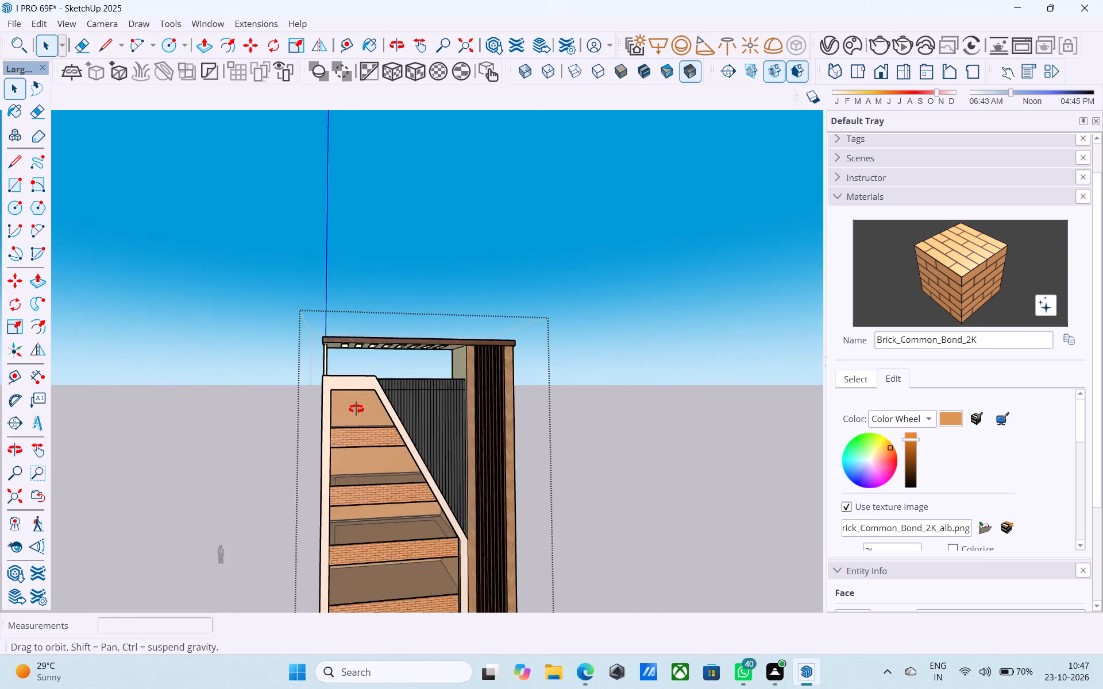
middle_drag(356, 409, 329, 391)
click(572, 394)
middle_drag(431, 442, 487, 362)
scroll(487, 362, up, 2)
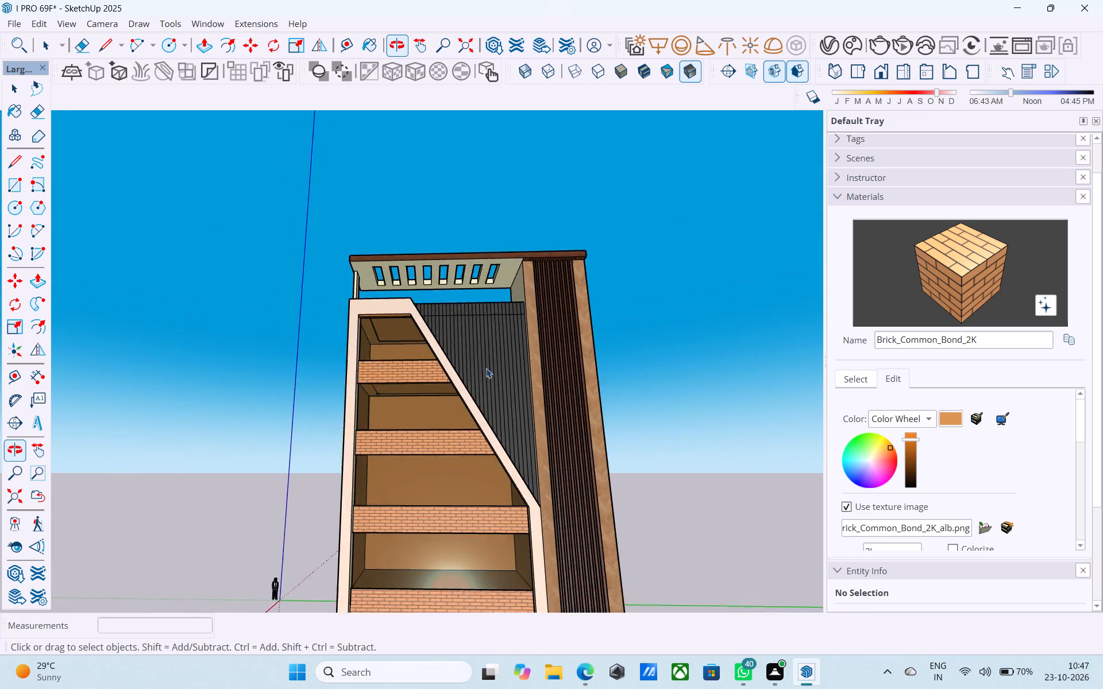
scroll(486, 368, up, 1)
scroll(491, 396, down, 3)
shift+middle_drag(503, 467, 507, 354)
middle_drag(507, 354, 604, 386)
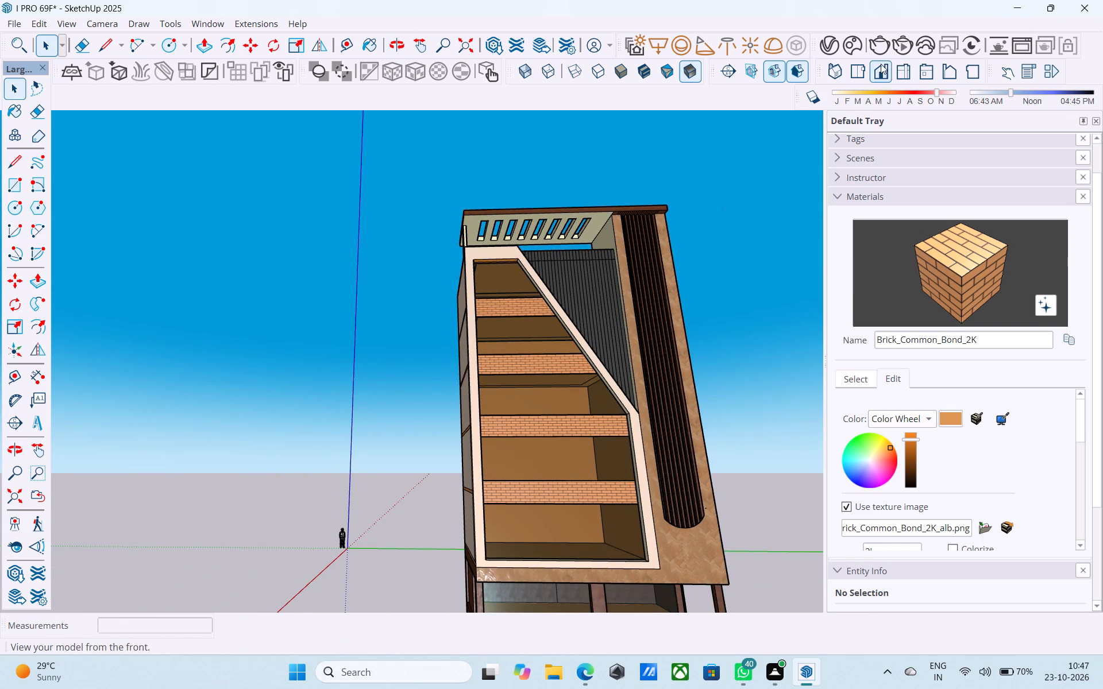
Set the intensity of Sphere Light to 8000 in the V-Ray Asset Editor.
click(835, 43)
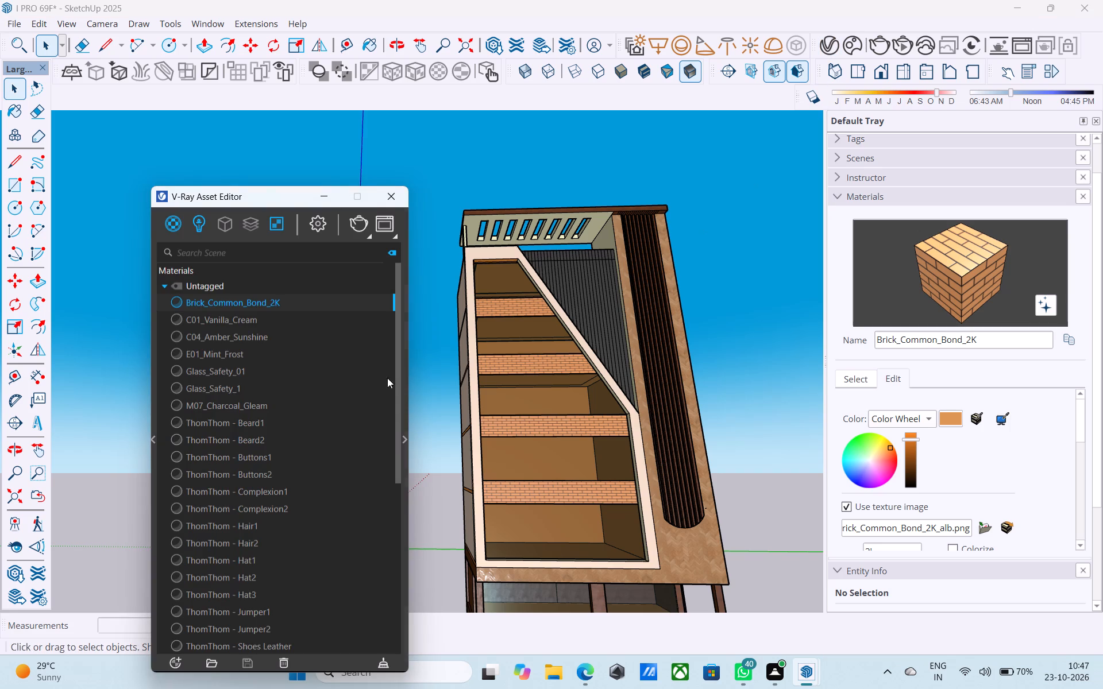
scroll(286, 378, down, 9)
click(352, 530)
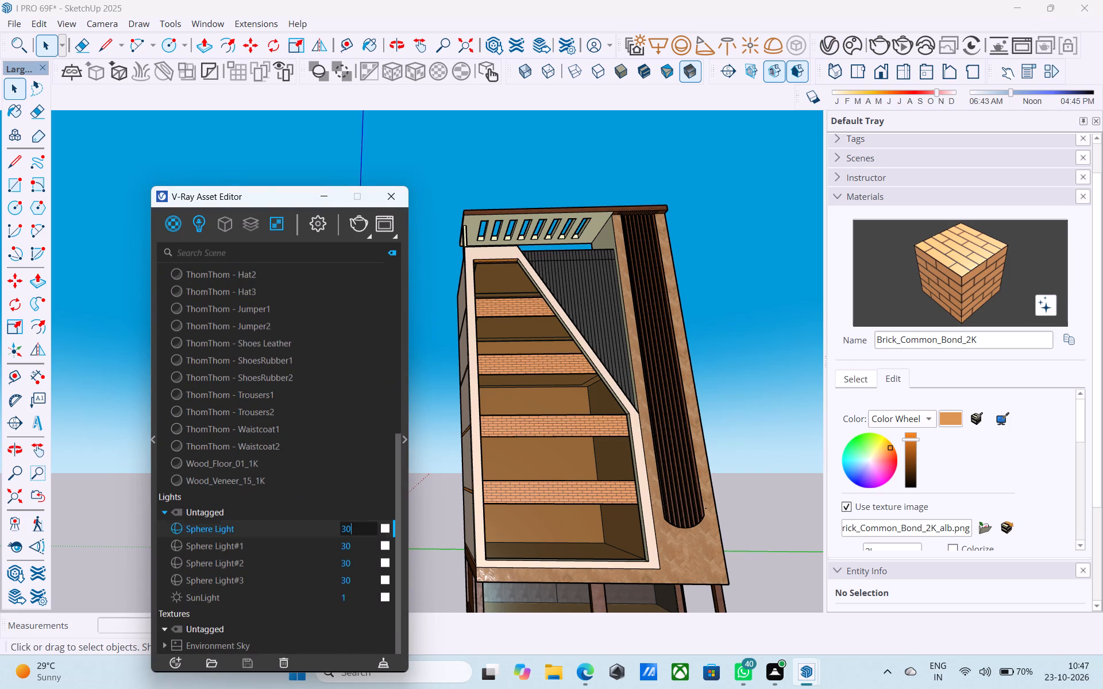
text(00)
click(344, 530)
key(BackSpace)
key(8)
Set the intensities of Sphere Light#1, Sphere Light#2 and Sphere Light#3 to 8000.
click(346, 549)
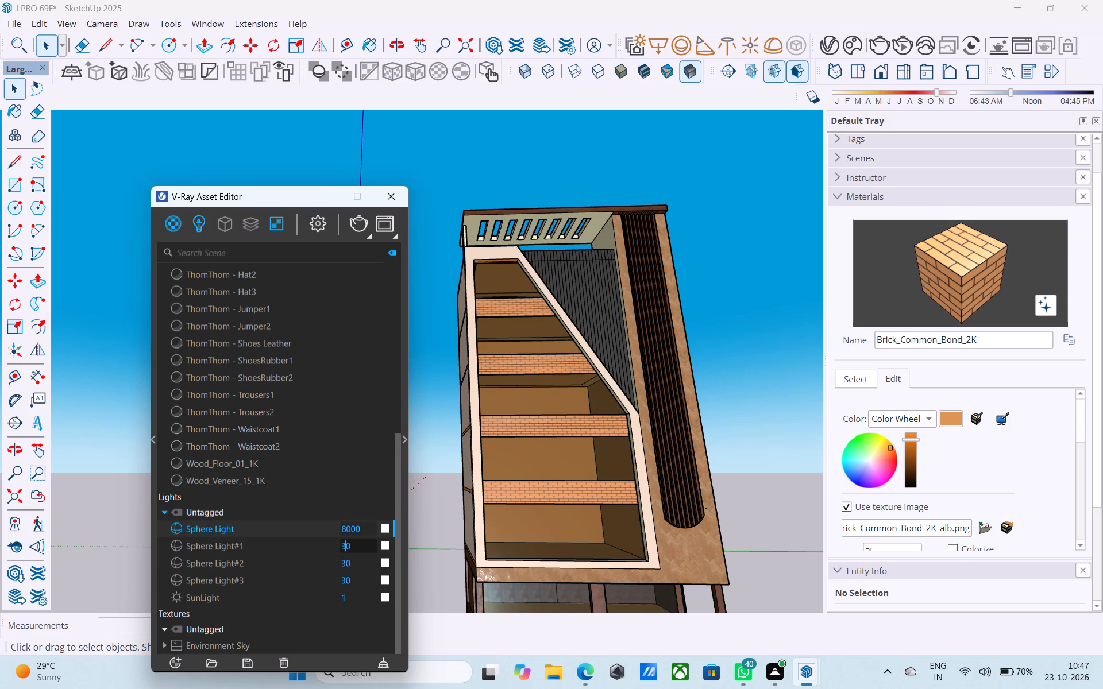
key(BackSpace)
key(8)
click(346, 560)
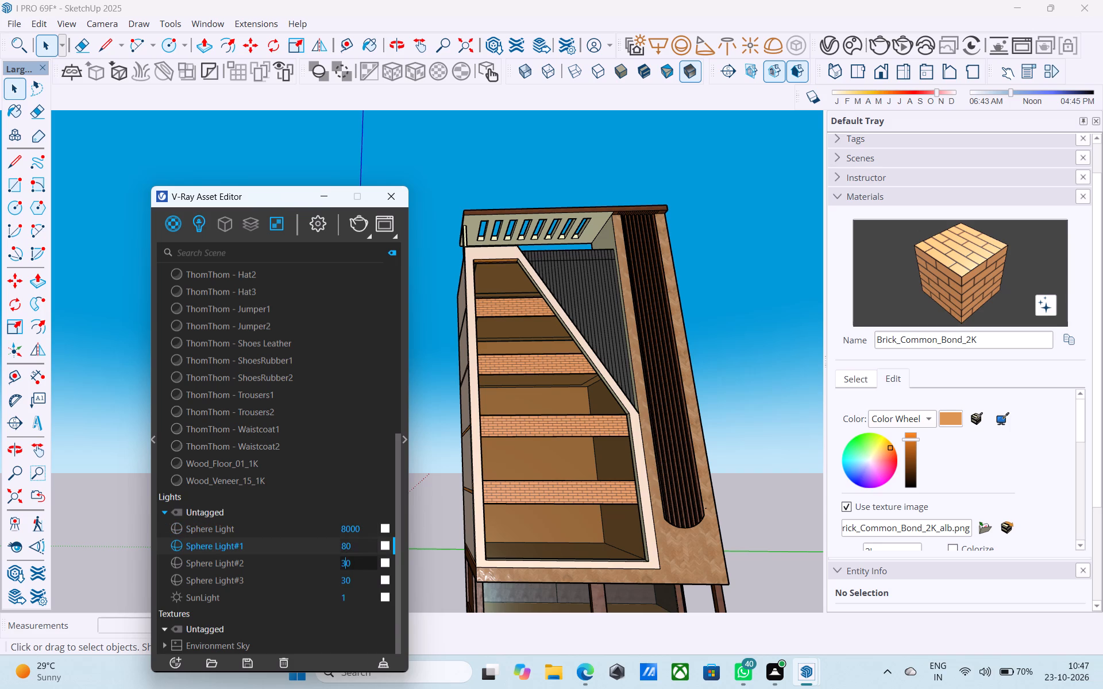
key(BackSpace)
key(8)
click(345, 578)
key(BackSpace)
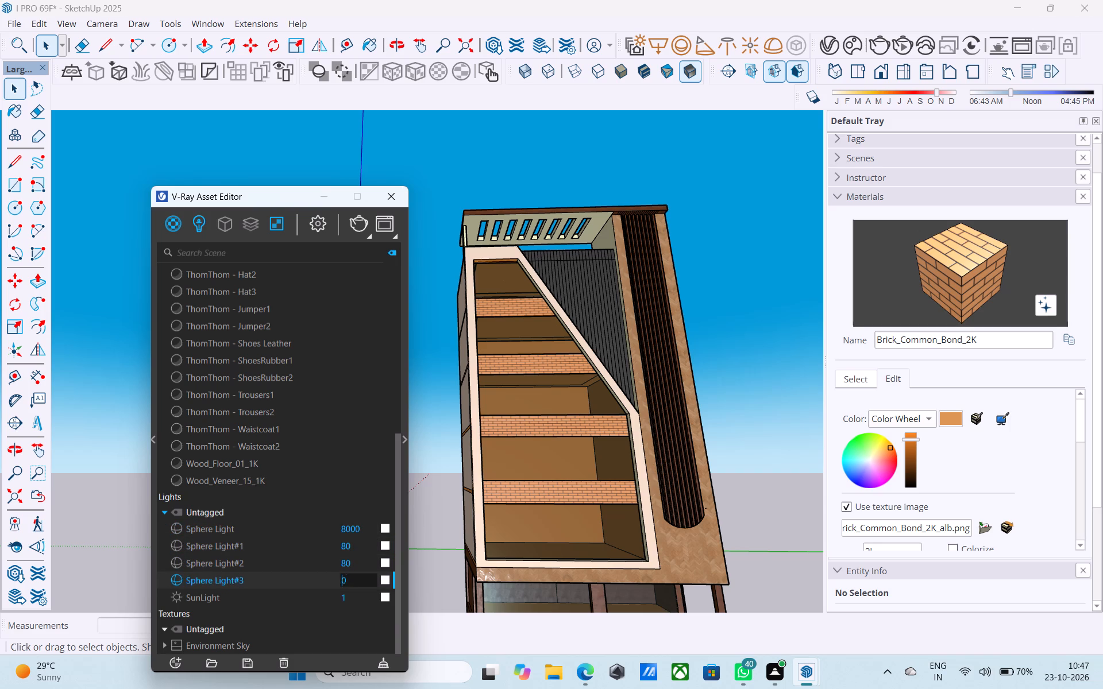
key(8)
click(356, 583)
text(00)
click(354, 563)
key(0)
key(0)
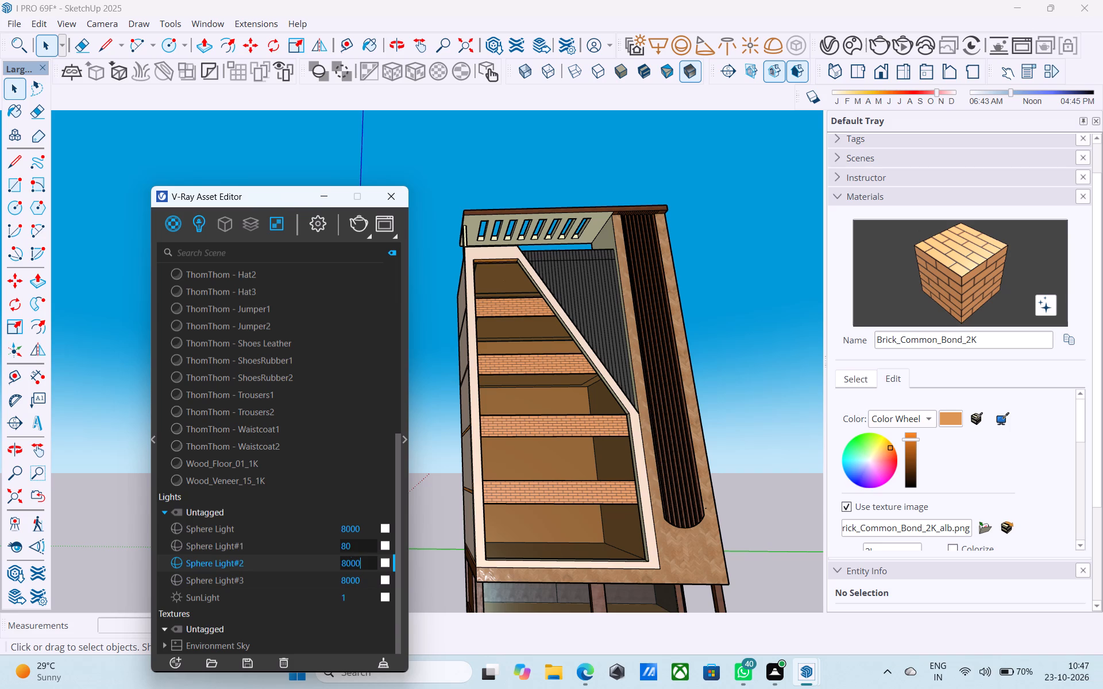
click(356, 548)
key(0)
key(0)
Change the colour of all four sphere lights to the saved yellow (R 0.972, G 0.862, B 0.113) and close the Asset Editor.
click(386, 529)
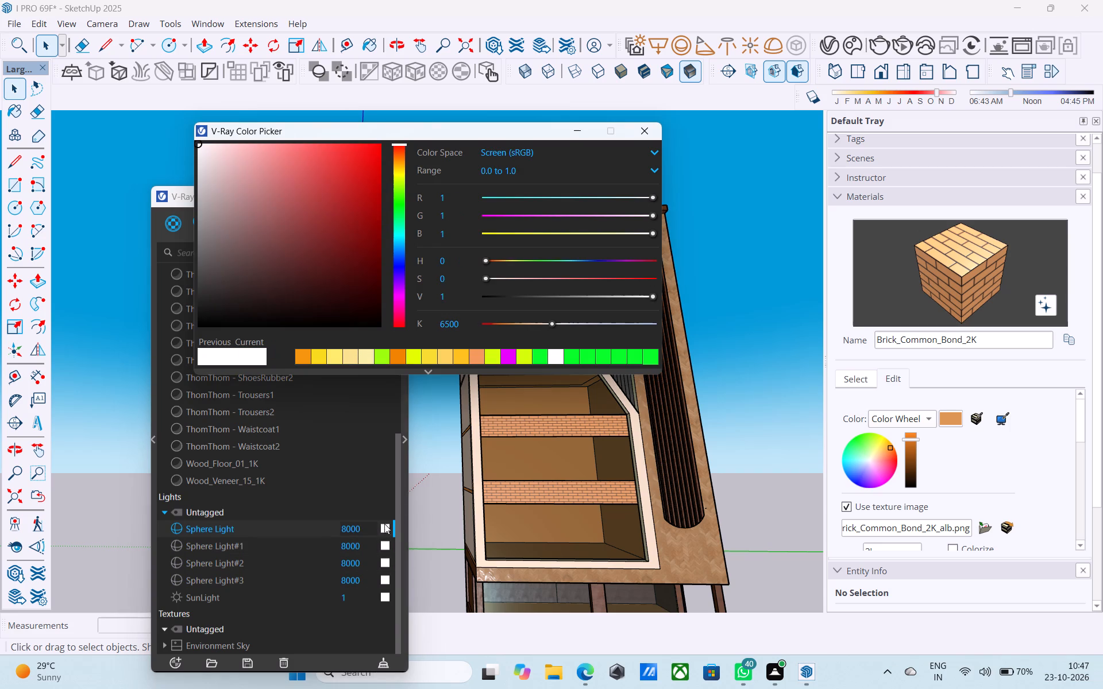
click(322, 357)
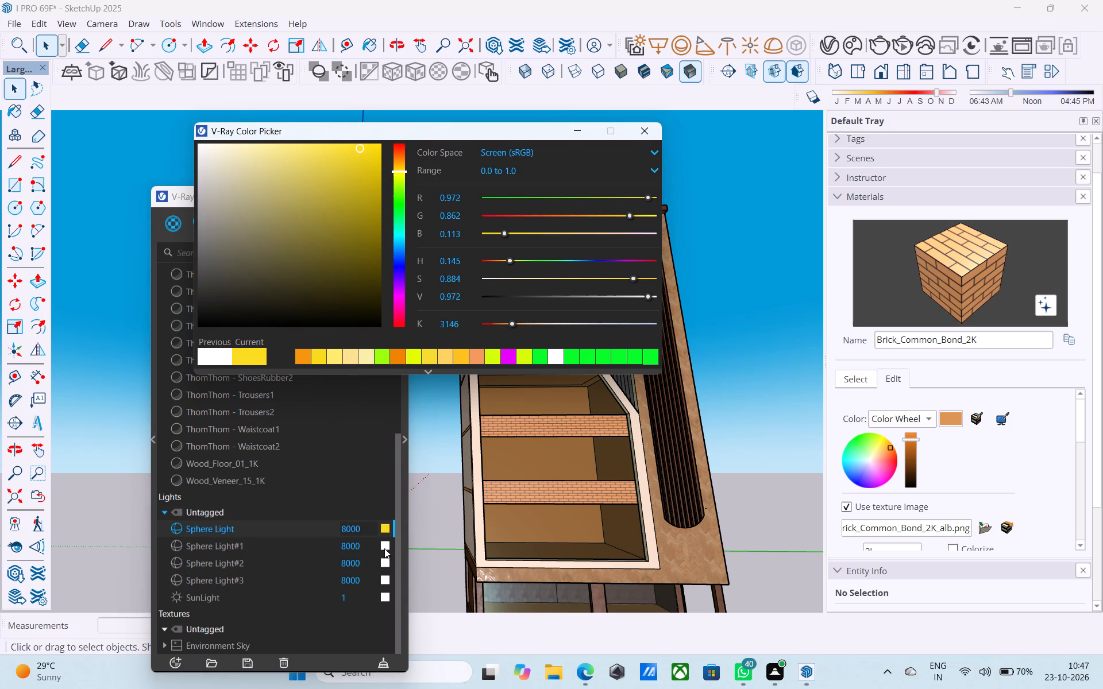
click(385, 548)
click(318, 357)
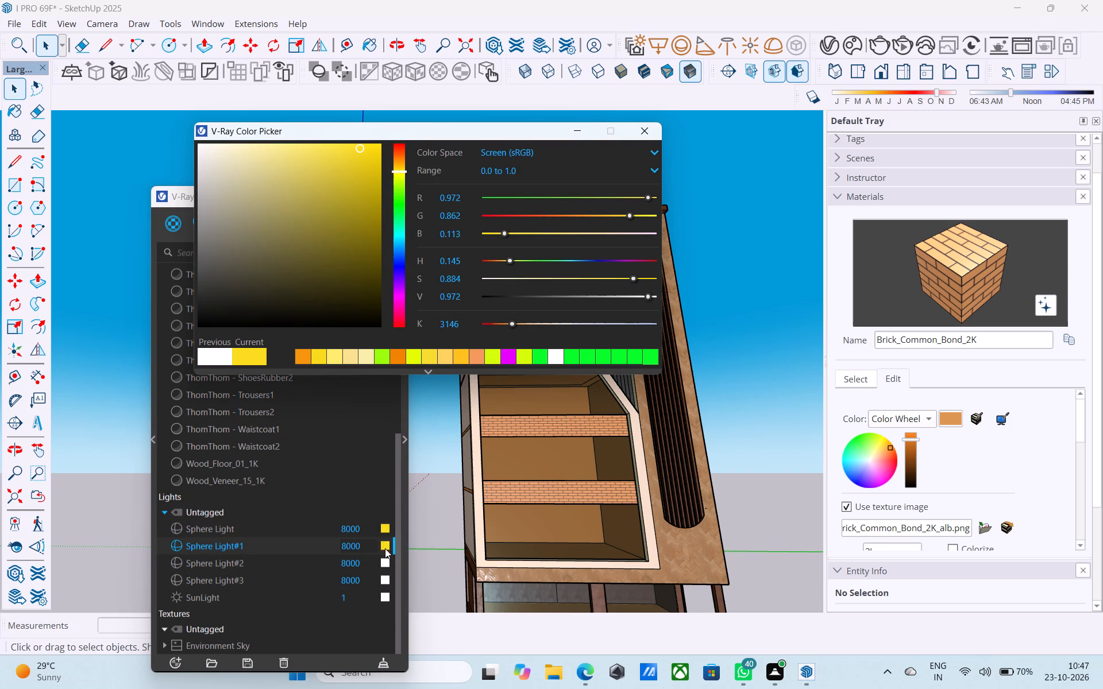
click(385, 563)
click(322, 357)
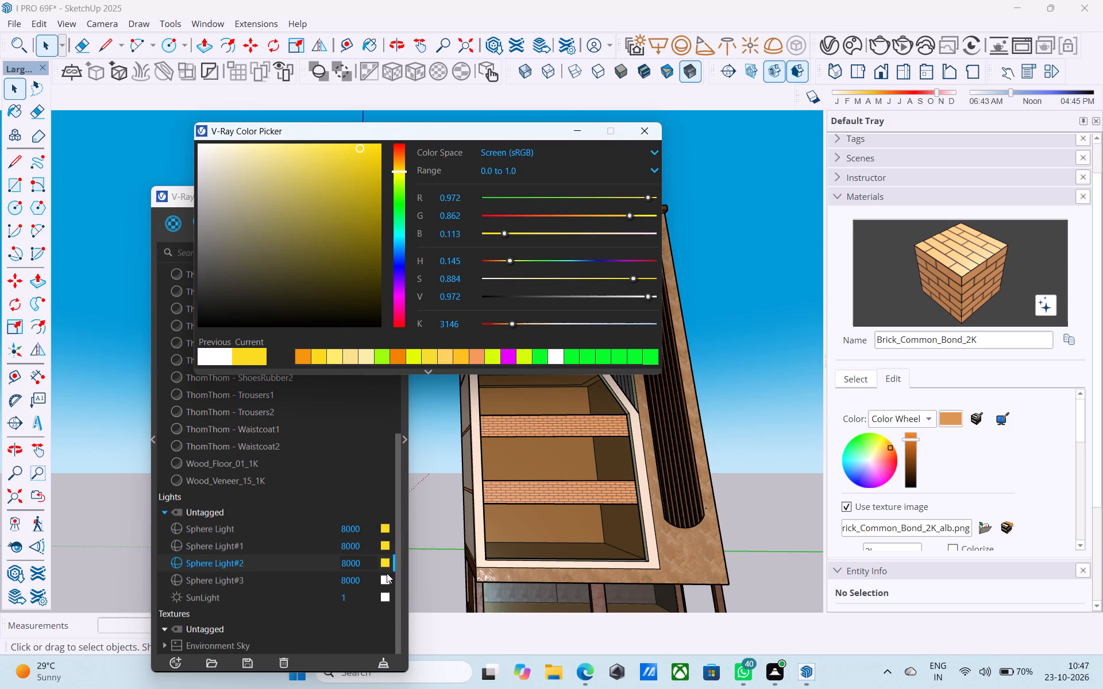
click(384, 579)
click(320, 357)
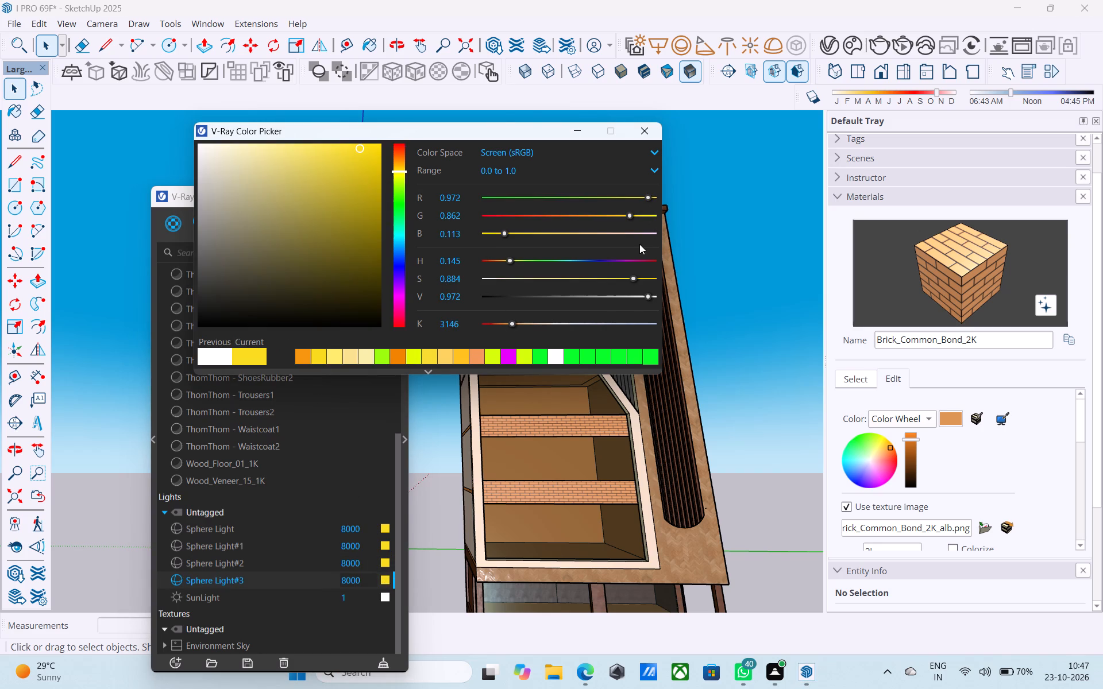
click(642, 133)
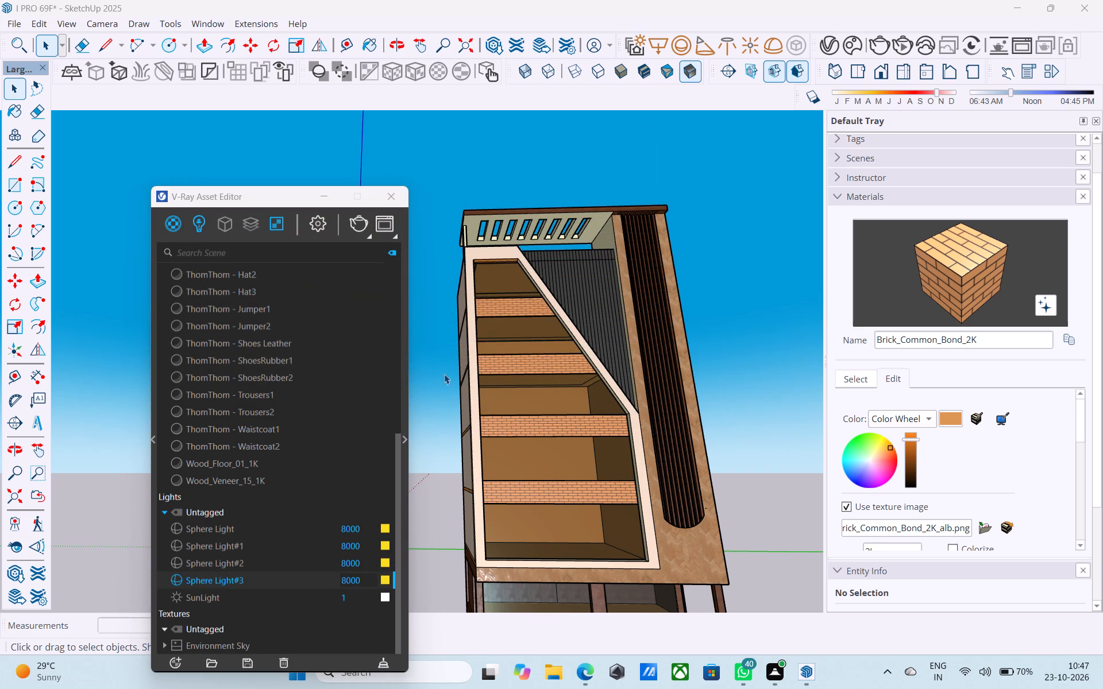
click(398, 202)
Frame the tower's front from below, render it with V-Ray and examine the lit balcony in the render.
scroll(501, 324, down, 2)
middle_drag(495, 373, 491, 425)
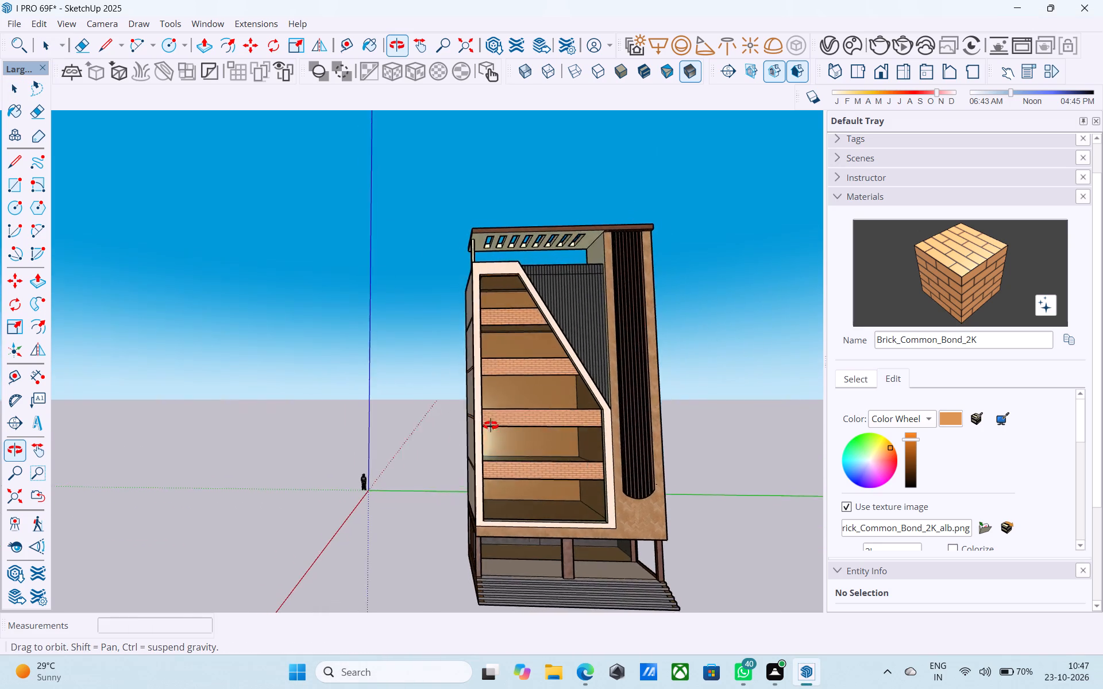
middle_drag(491, 425, 493, 463)
middle_drag(615, 459, 516, 245)
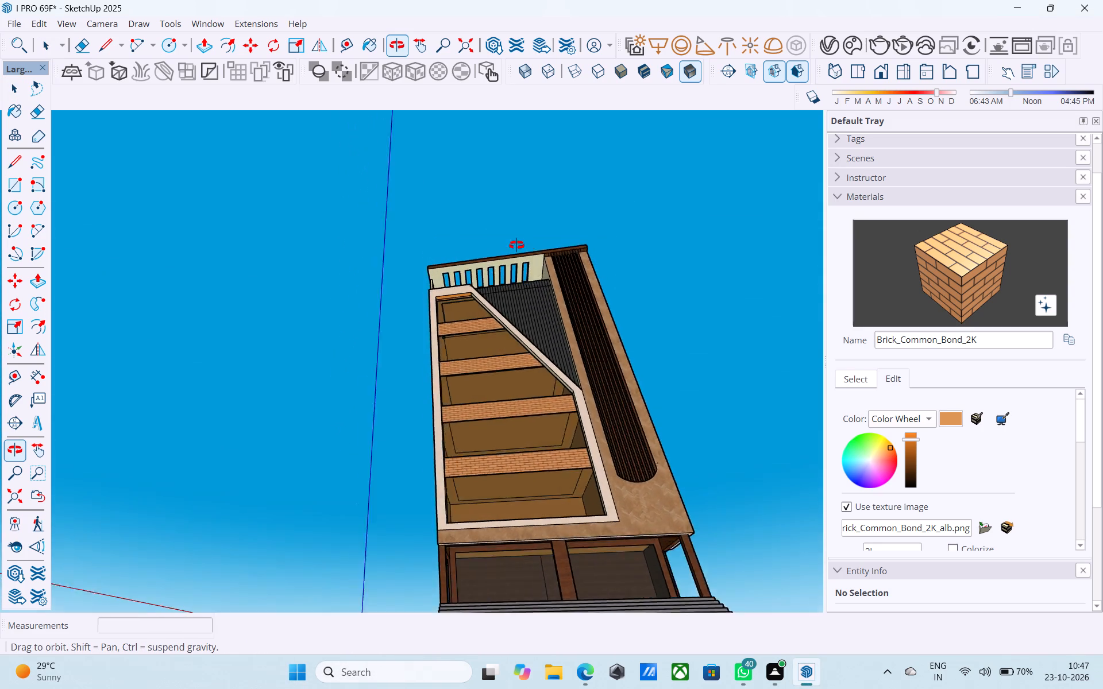
middle_drag(516, 245, 479, 256)
scroll(479, 315, up, 3)
shift+middle_drag(507, 400, 554, 425)
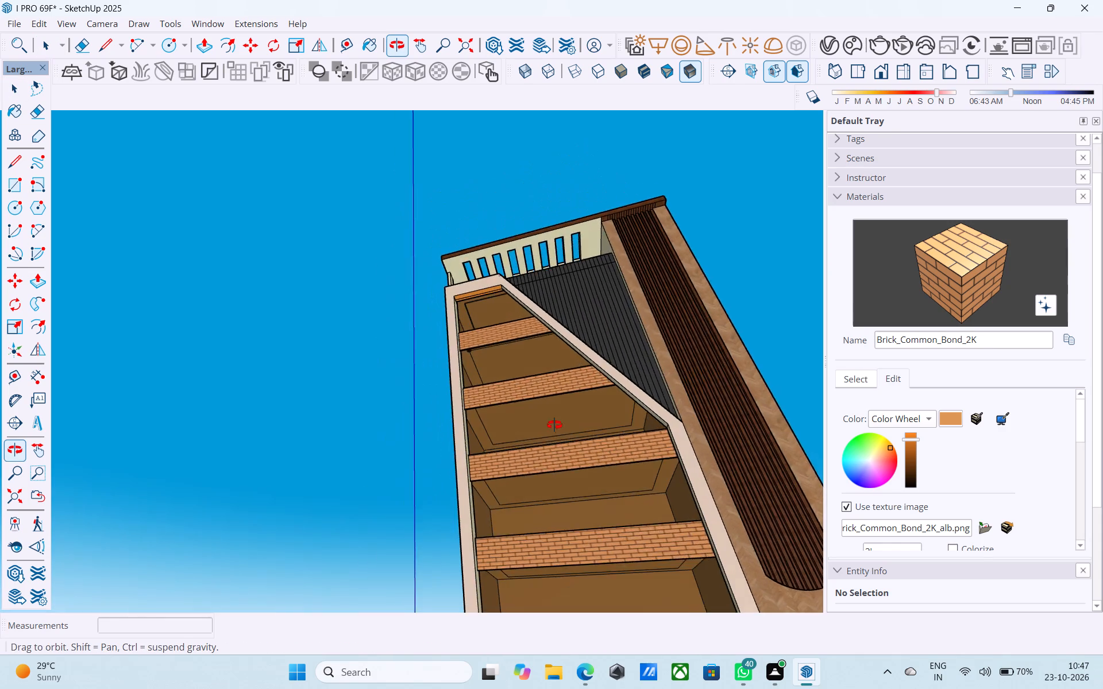
shift+middle_drag(554, 425, 600, 423)
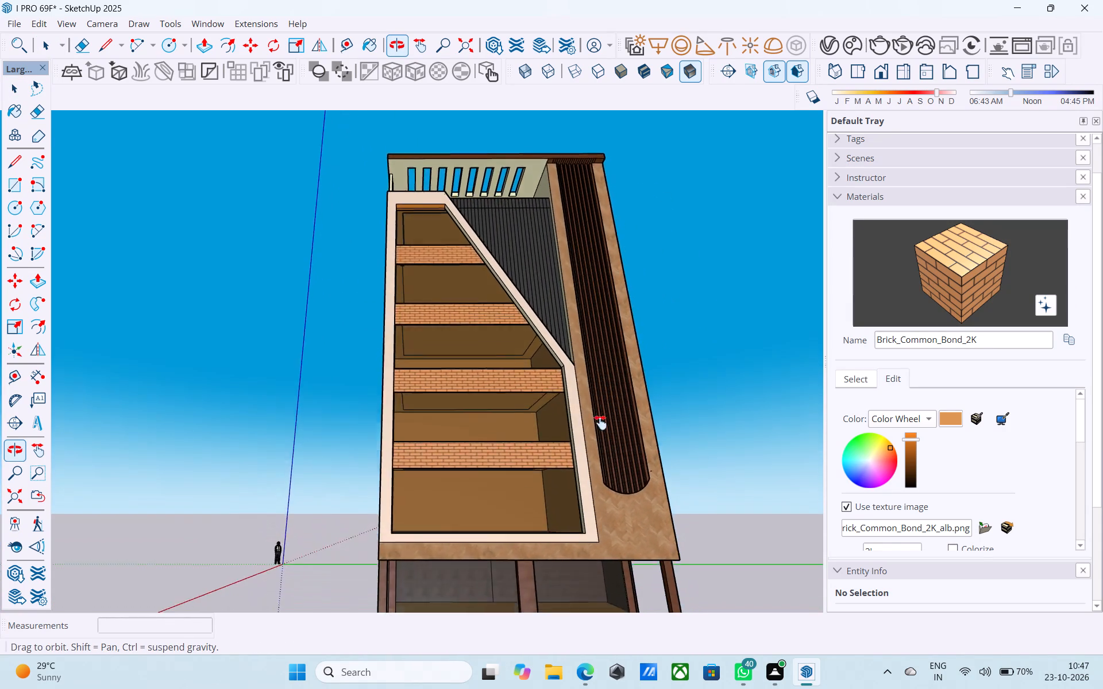
shift+middle_drag(600, 423, 620, 501)
click(880, 50)
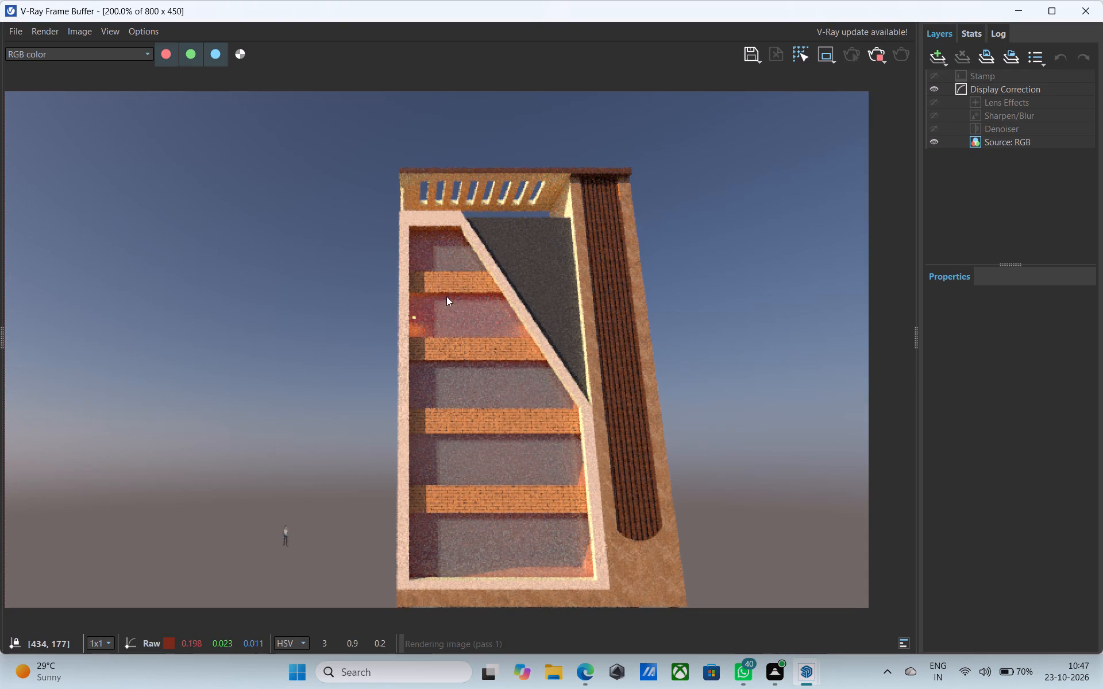
scroll(443, 297, up, 1)
middle_drag(435, 299, 402, 292)
scroll(414, 300, down, 1)
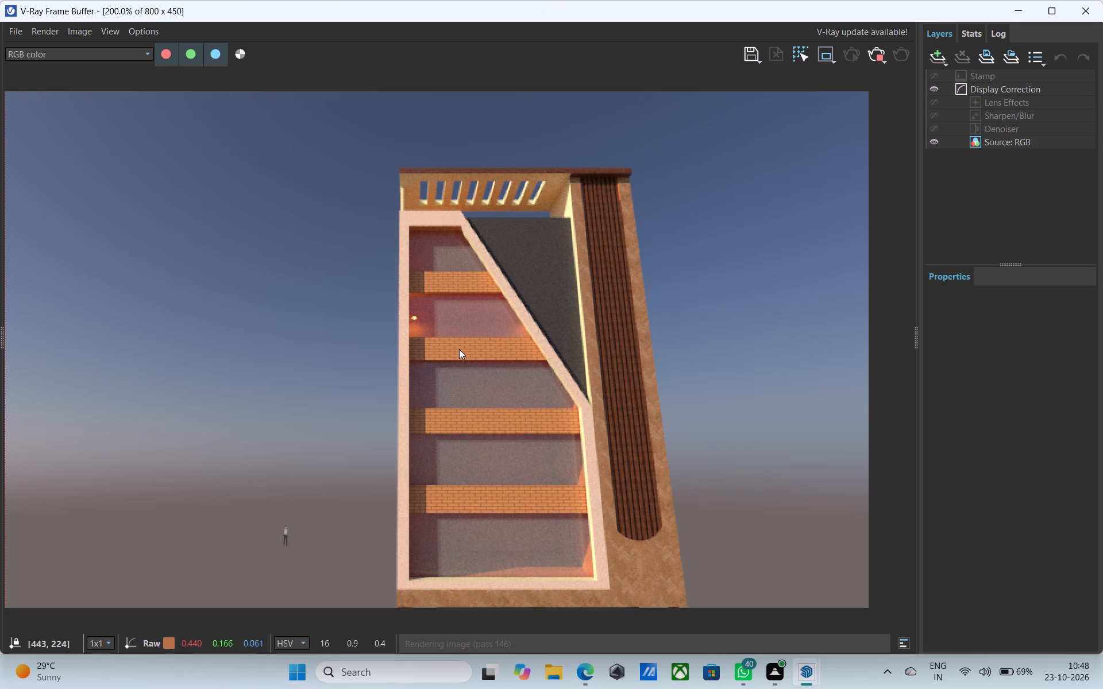
click(1085, 4)
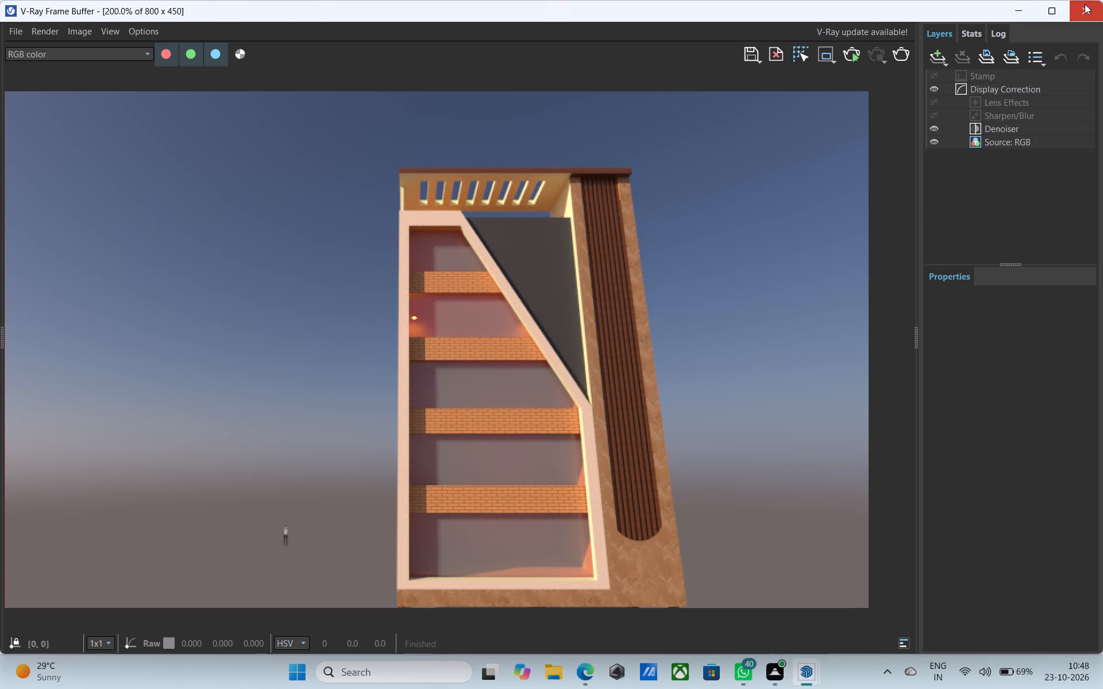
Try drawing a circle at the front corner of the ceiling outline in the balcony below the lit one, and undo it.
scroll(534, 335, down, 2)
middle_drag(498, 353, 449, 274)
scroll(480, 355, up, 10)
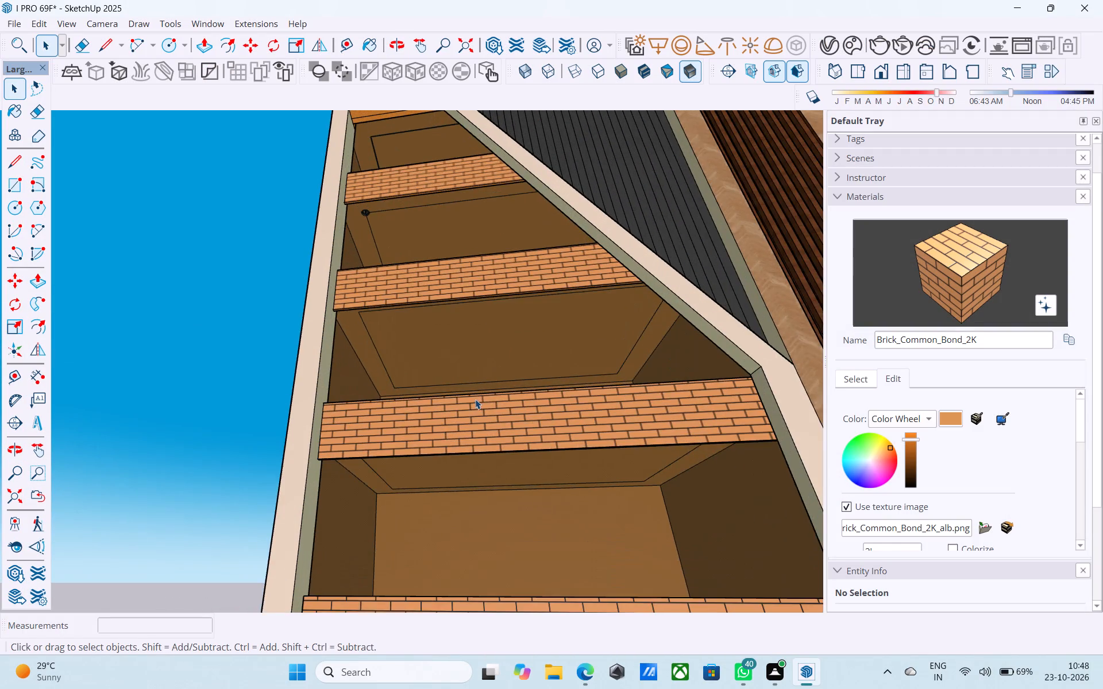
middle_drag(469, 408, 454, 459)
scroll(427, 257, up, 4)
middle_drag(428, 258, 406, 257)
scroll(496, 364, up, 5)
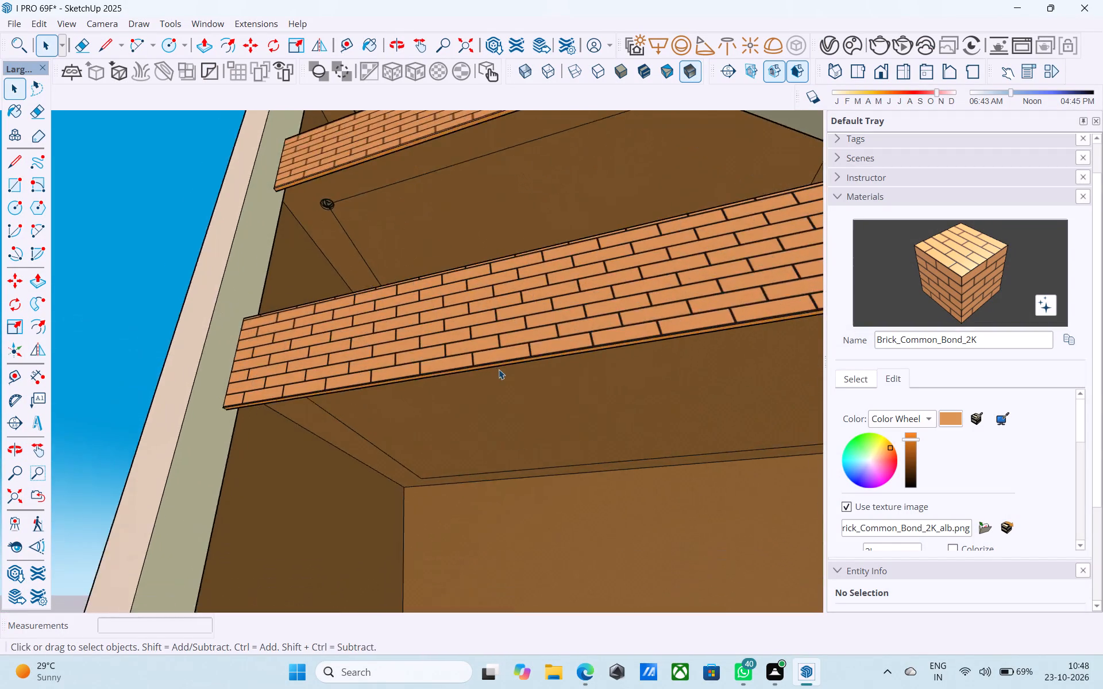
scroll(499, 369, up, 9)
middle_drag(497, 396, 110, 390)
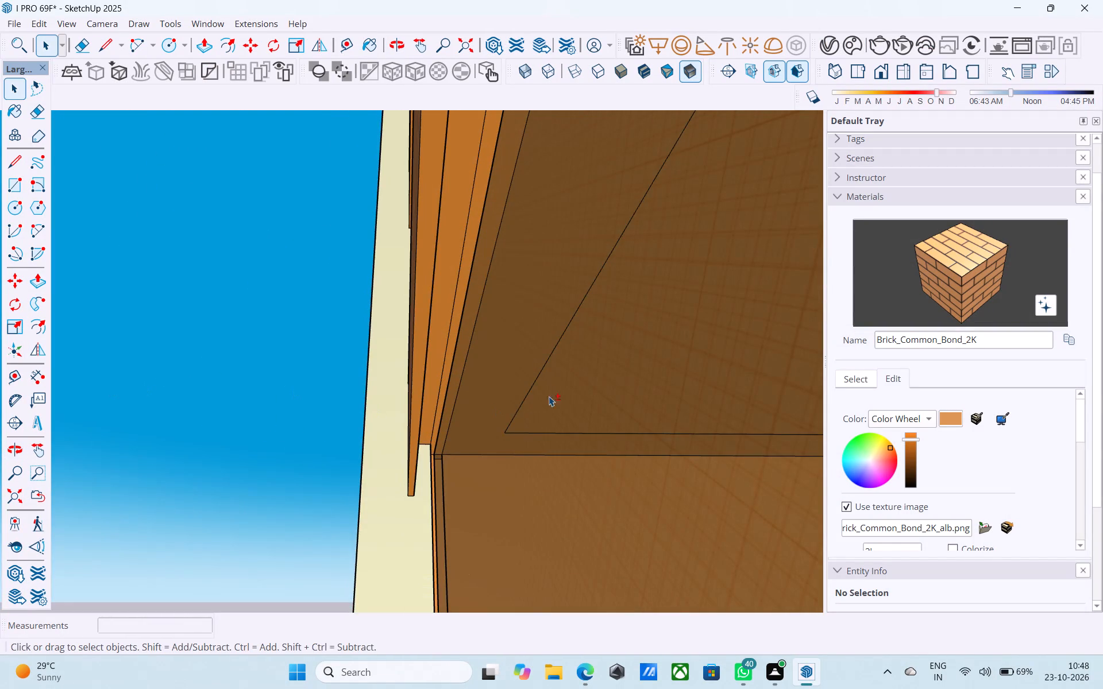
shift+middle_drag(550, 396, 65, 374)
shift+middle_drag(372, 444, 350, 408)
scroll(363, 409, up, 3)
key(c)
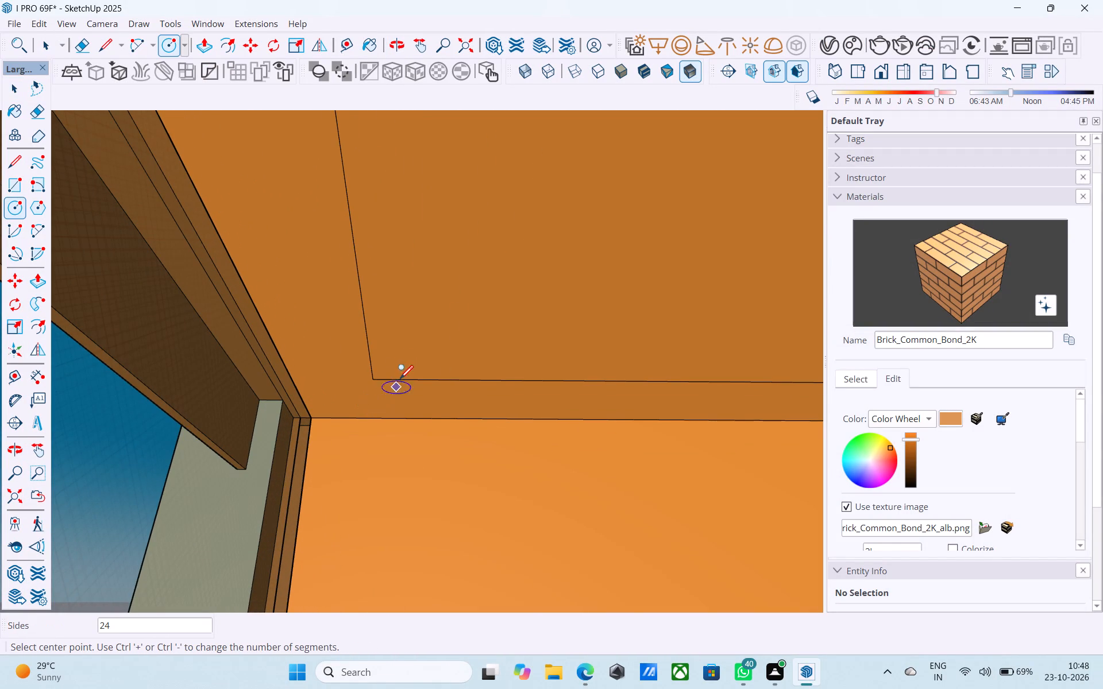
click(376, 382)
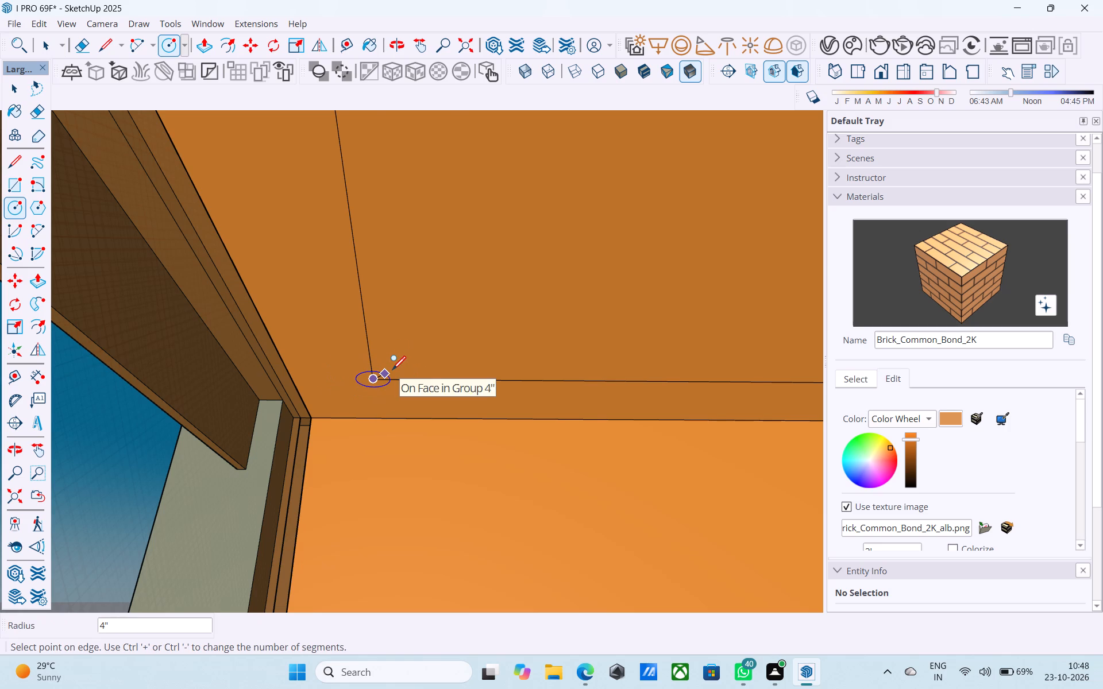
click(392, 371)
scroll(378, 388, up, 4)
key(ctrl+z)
Inside the ceiling's group, draw a circle centred on the outline's front corner and erase the outline lines inside it.
key(space)
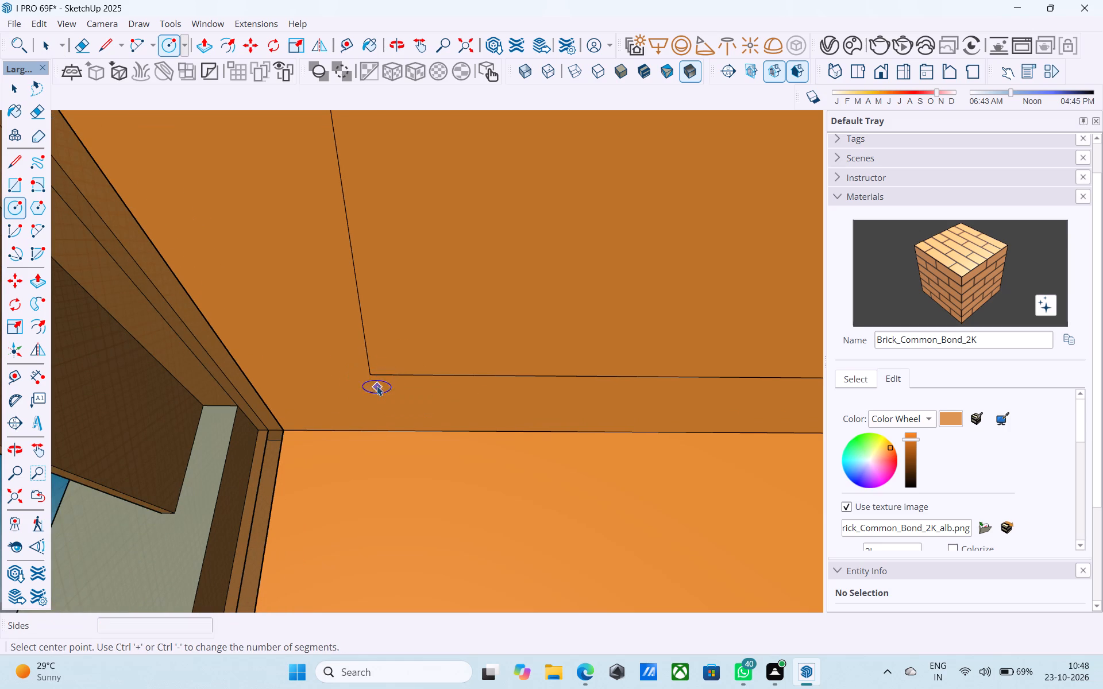
double_click(377, 385)
scroll(376, 380, up, 5)
key(c)
click(370, 373)
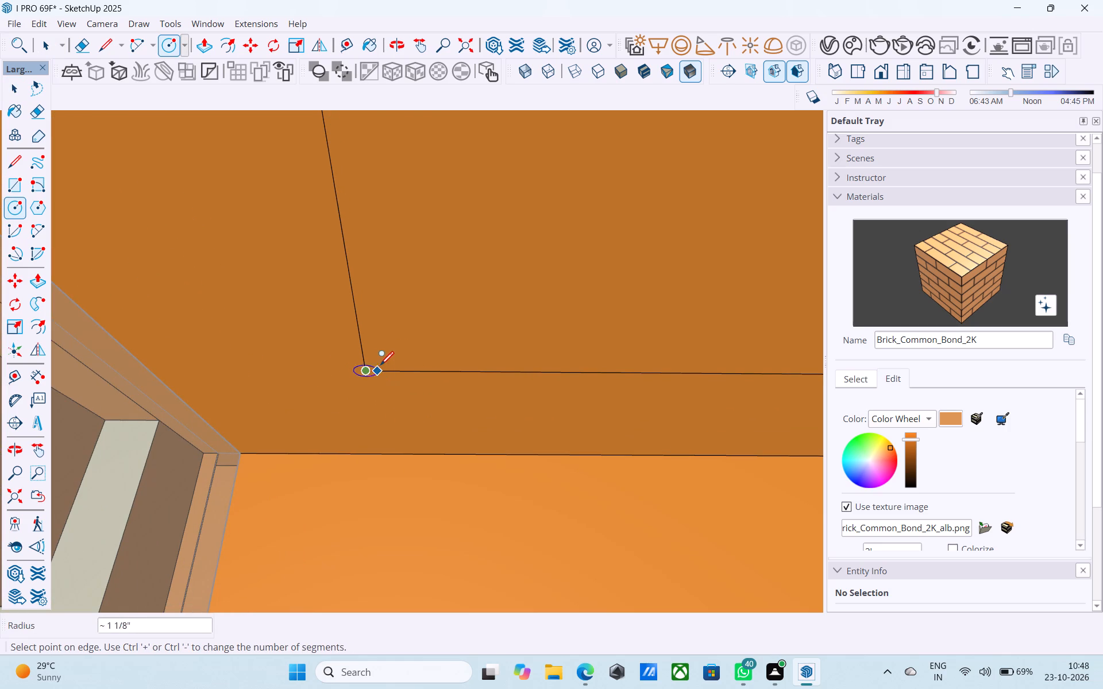
click(396, 358)
middle_drag(367, 376, 371, 356)
key(e)
scroll(373, 355, up, 4)
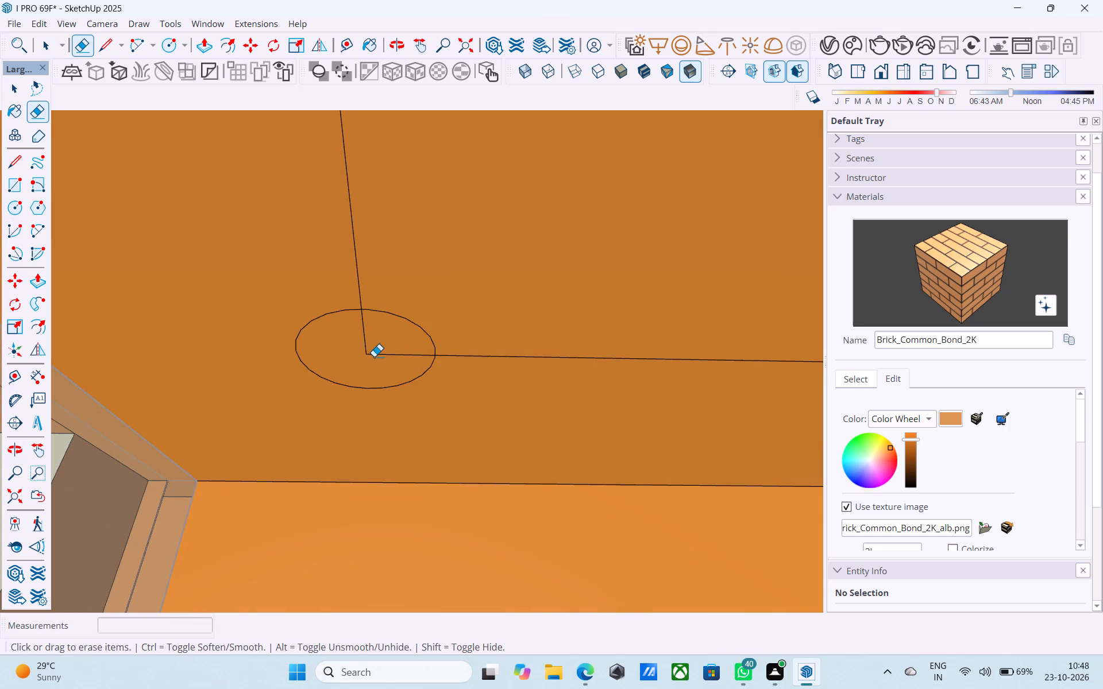
drag(376, 351, 362, 351)
click(368, 354)
Push the front-corner circle 3" up into the ceiling as a round recess.
key(space)
click(371, 355)
key(p)
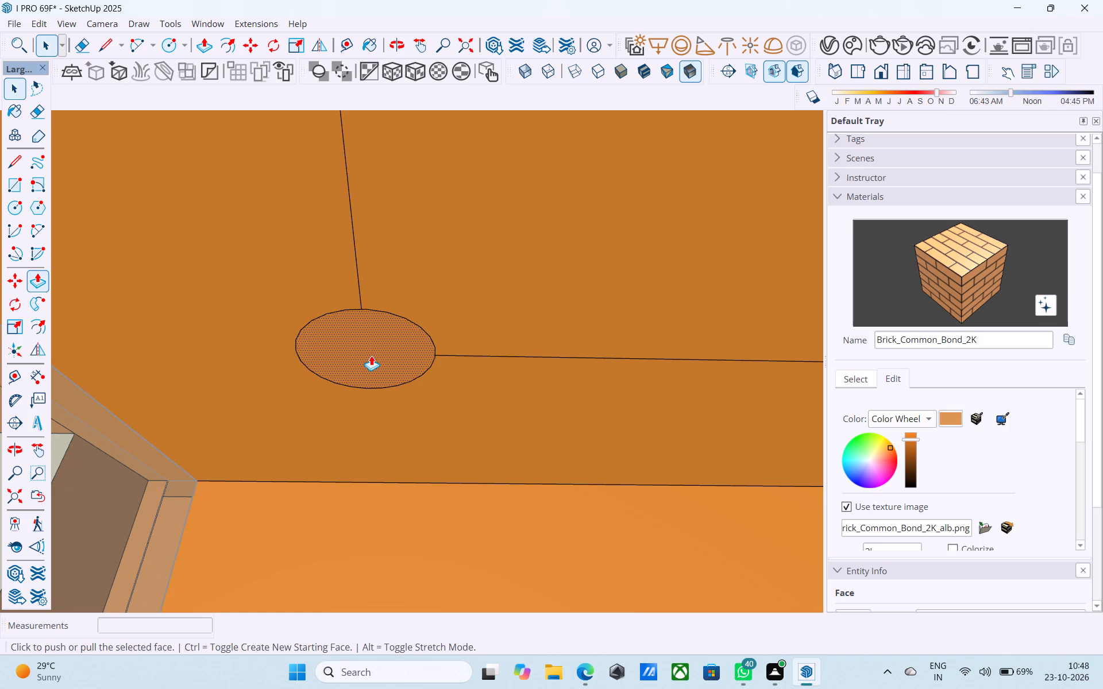
click(371, 355)
text(3")
key(Return)
key(space)
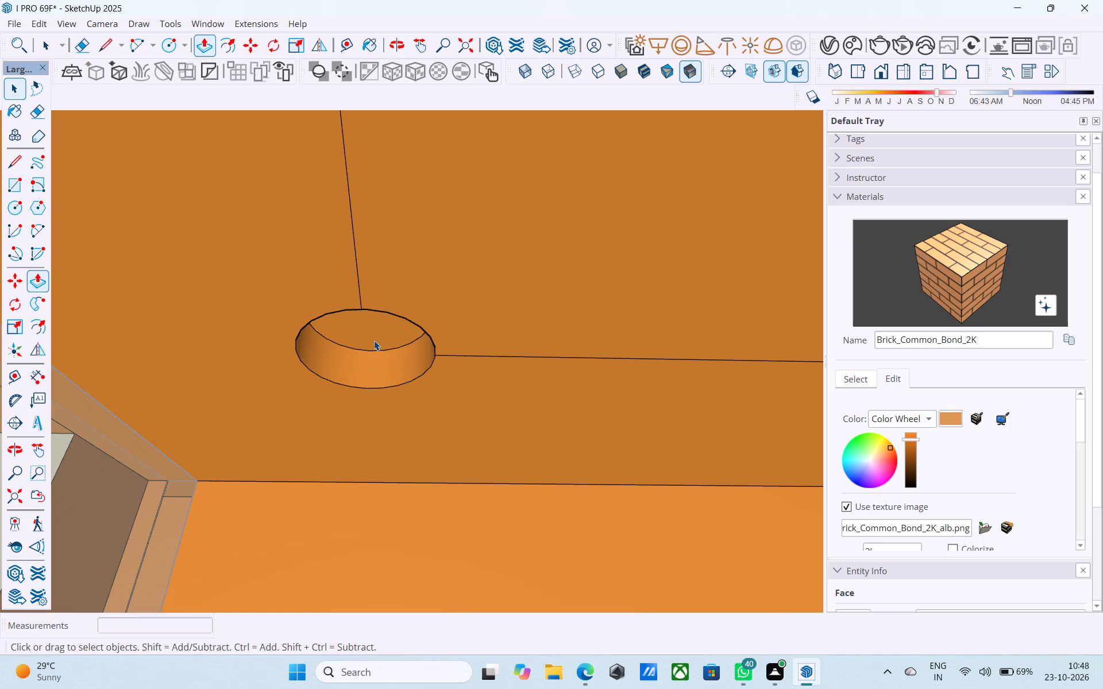
Place a V-Ray sphere light in the middle of the new front-corner recess, slightly smaller than its opening.
shift+middle_drag(373, 342, 391, 230)
scroll(394, 239, up, 1)
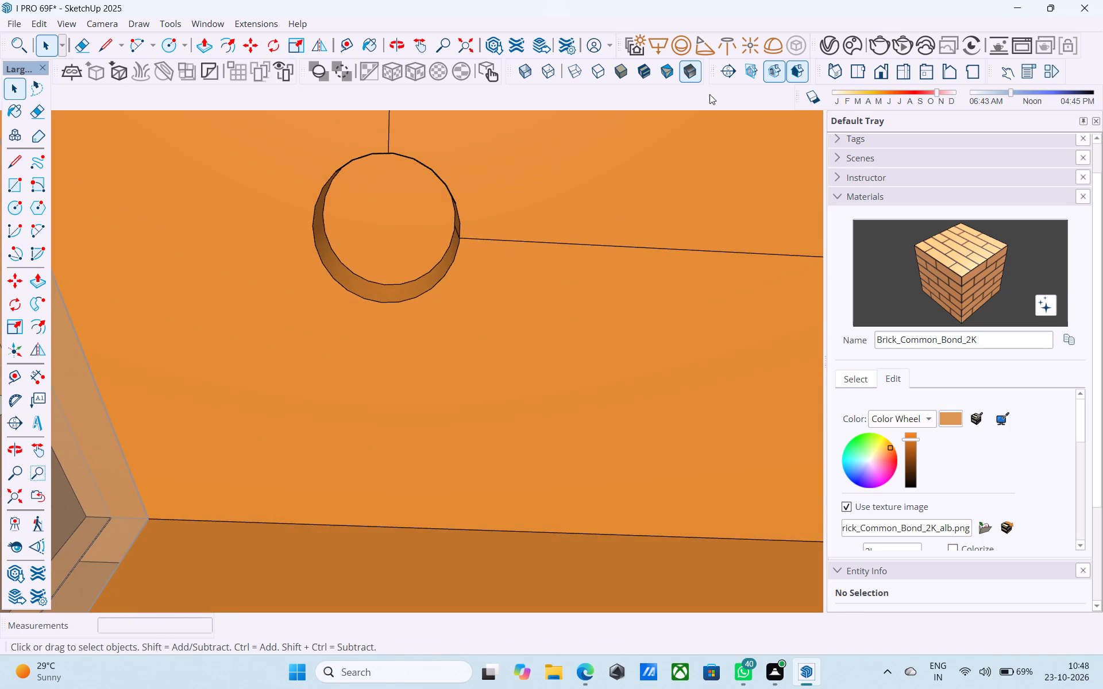
click(680, 43)
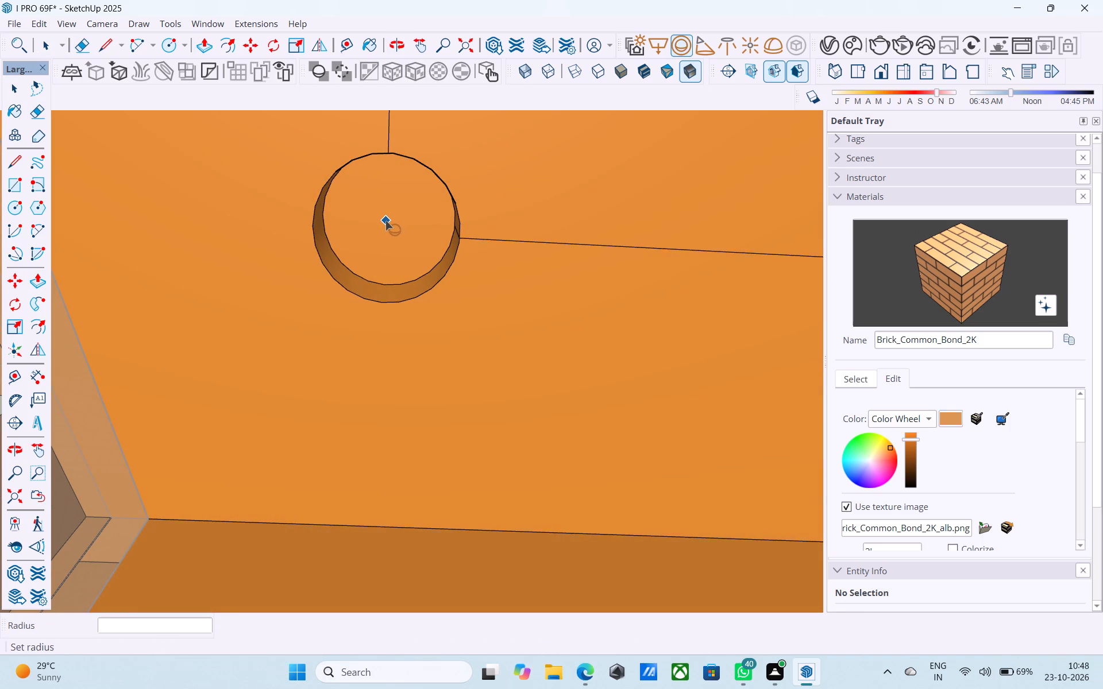
click(385, 220)
click(391, 279)
middle_drag(376, 238, 454, 241)
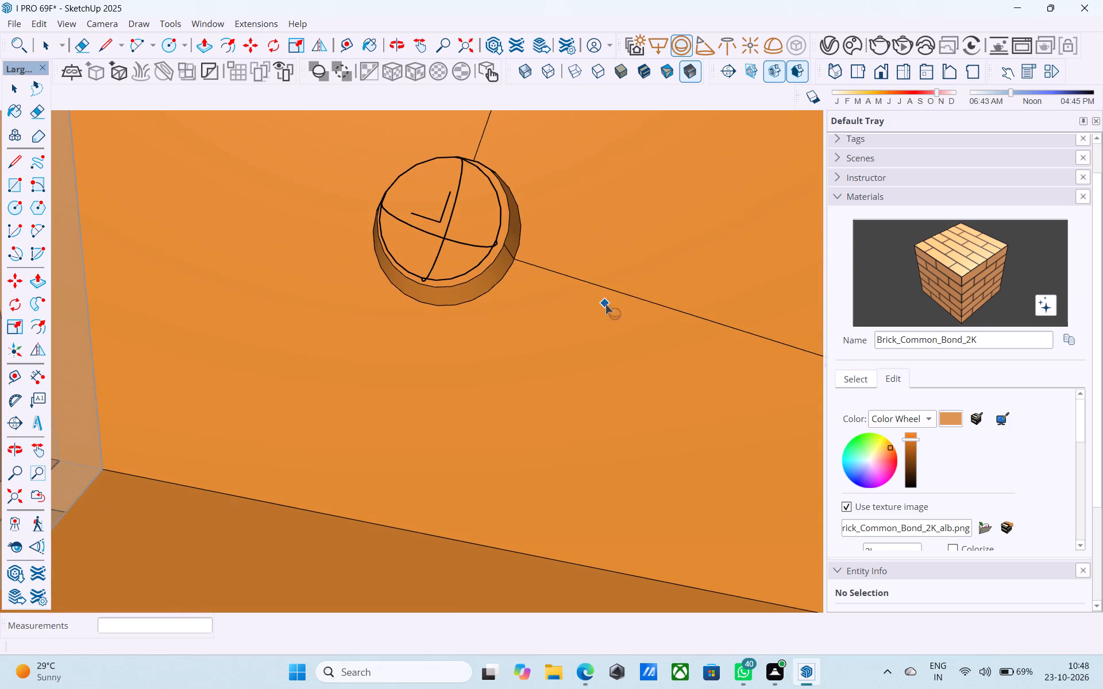
Draw a similar circle at the adjacent back corner of the same ceiling outline and erase the outline lines inside it.
middle_drag(607, 307, 345, 187)
scroll(648, 293, down, 2)
middle_drag(648, 293, 328, 260)
middle_drag(692, 386, 253, 228)
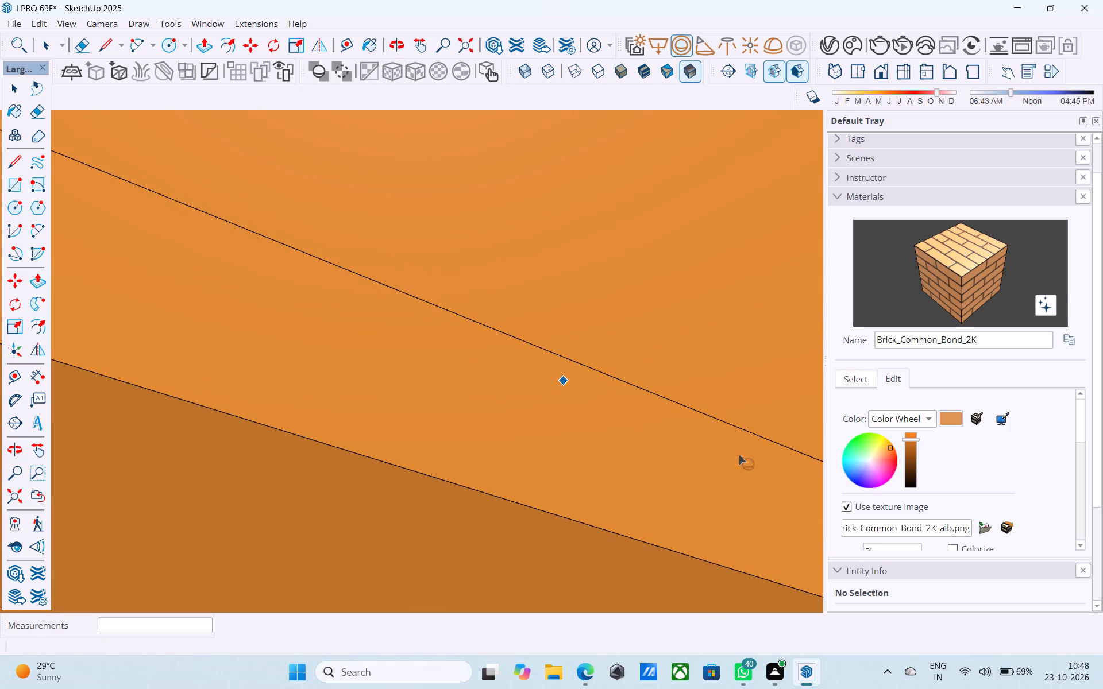
middle_drag(739, 455, 183, 231)
shift+middle_drag(451, 359, 497, 423)
key(c)
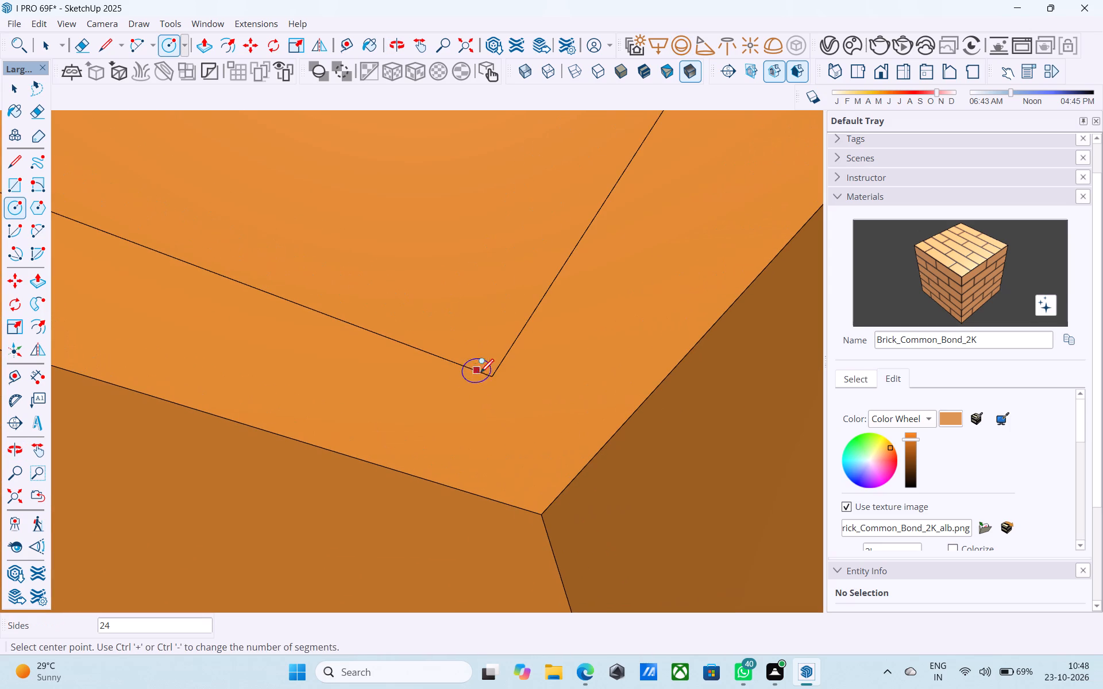
click(494, 380)
click(525, 363)
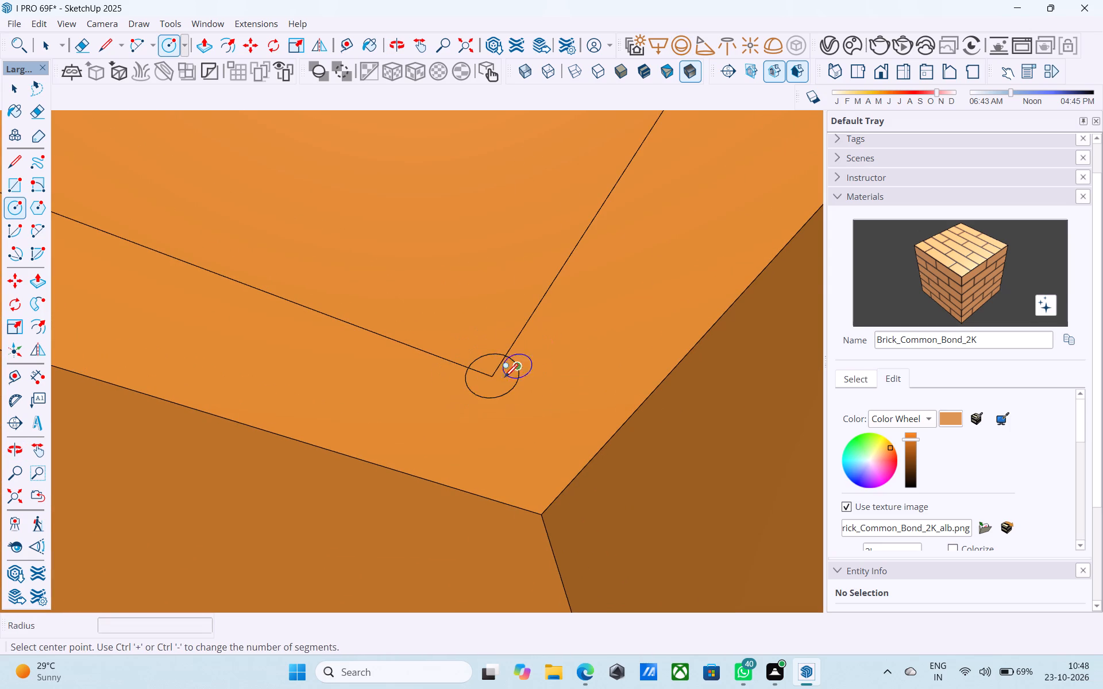
scroll(496, 382, up, 3)
key(e)
drag(497, 381, 489, 375)
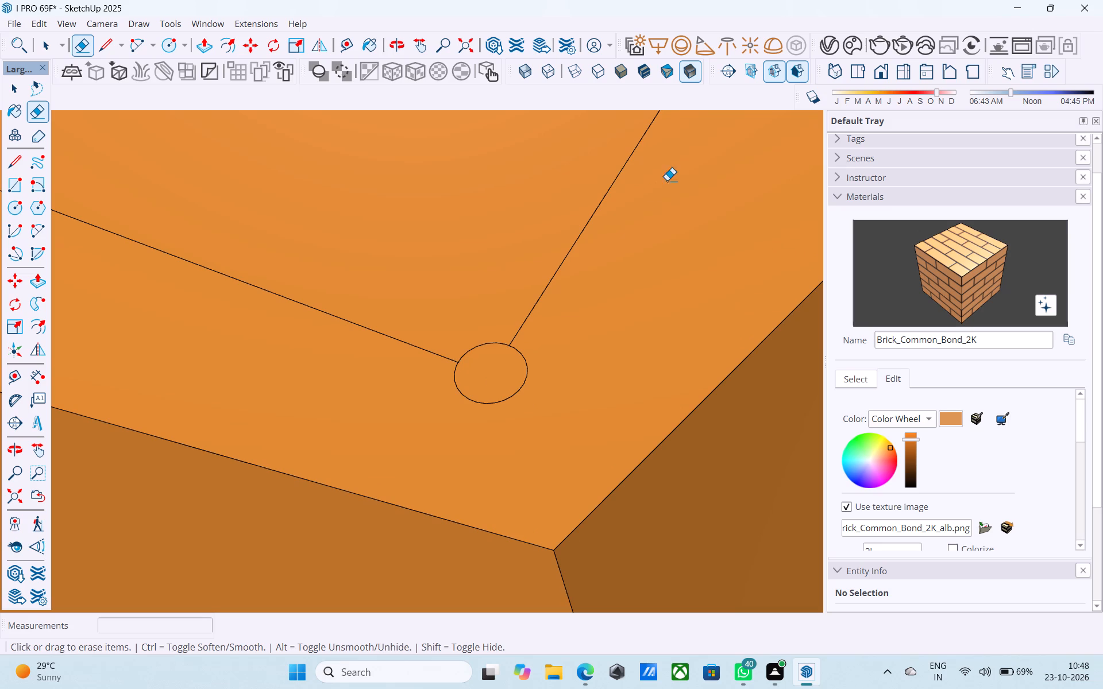
Push the back-corner circle 3" up into the ceiling as a round recess.
key(space)
click(489, 365)
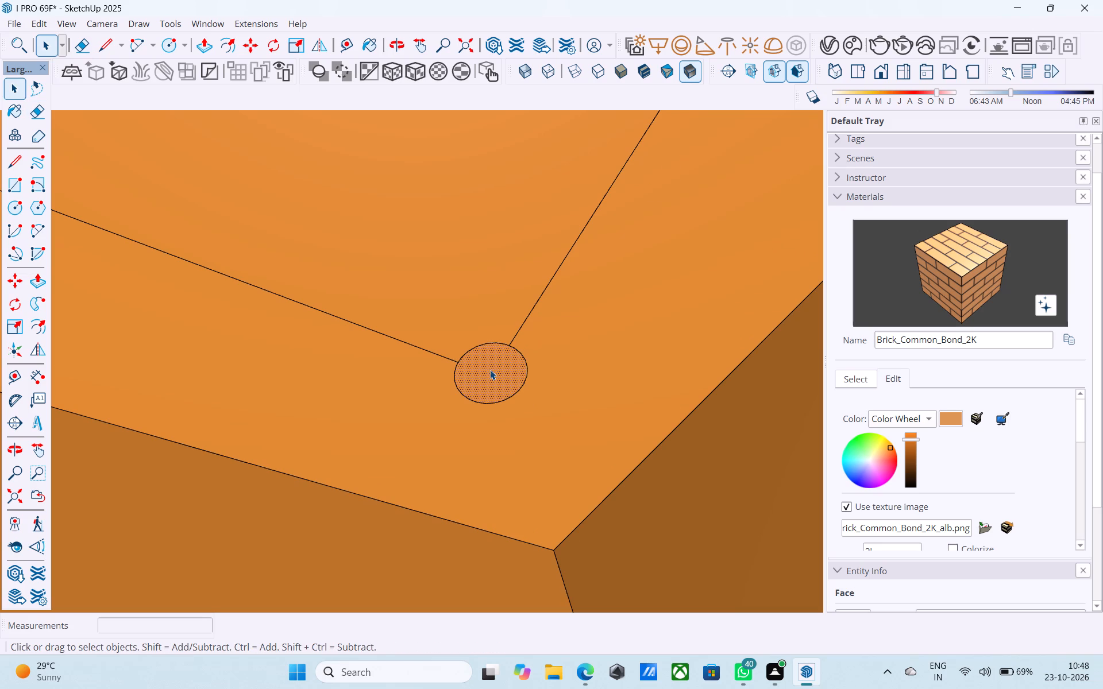
key(p)
click(490, 370)
text(3")
key(Return)
key(space)
Place a V-Ray sphere light in the middle of the back-corner recess, slightly smaller than its opening.
shift+middle_drag(482, 357, 450, 295)
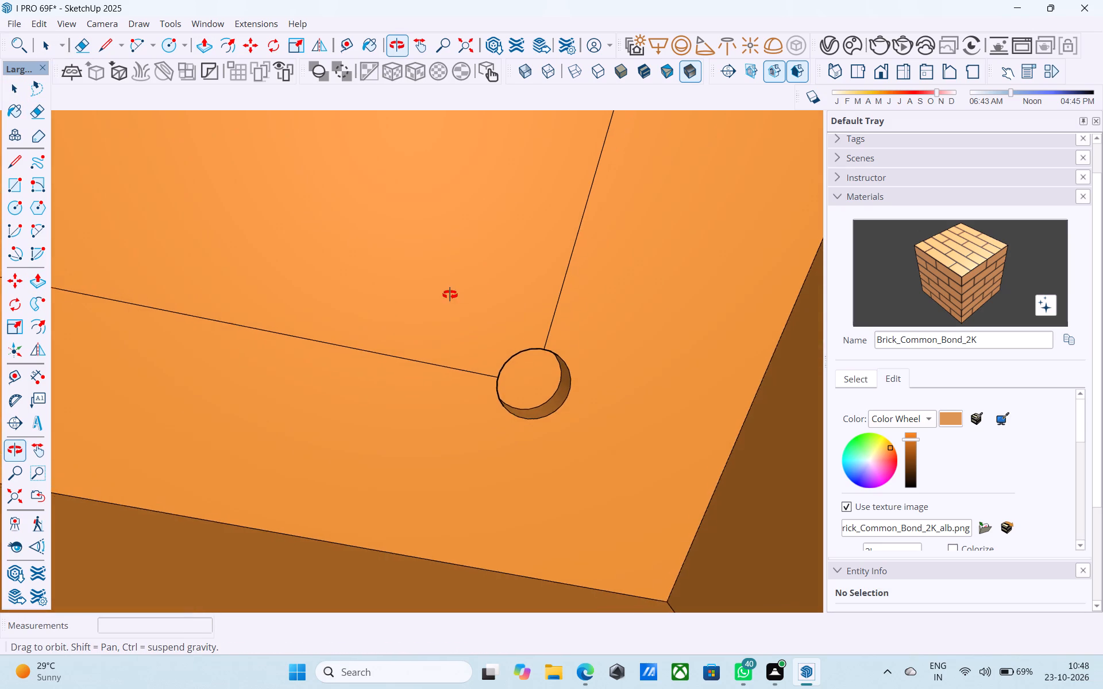
shift+middle_drag(450, 295, 449, 295)
key(c)
scroll(498, 352, up, 2)
click(683, 50)
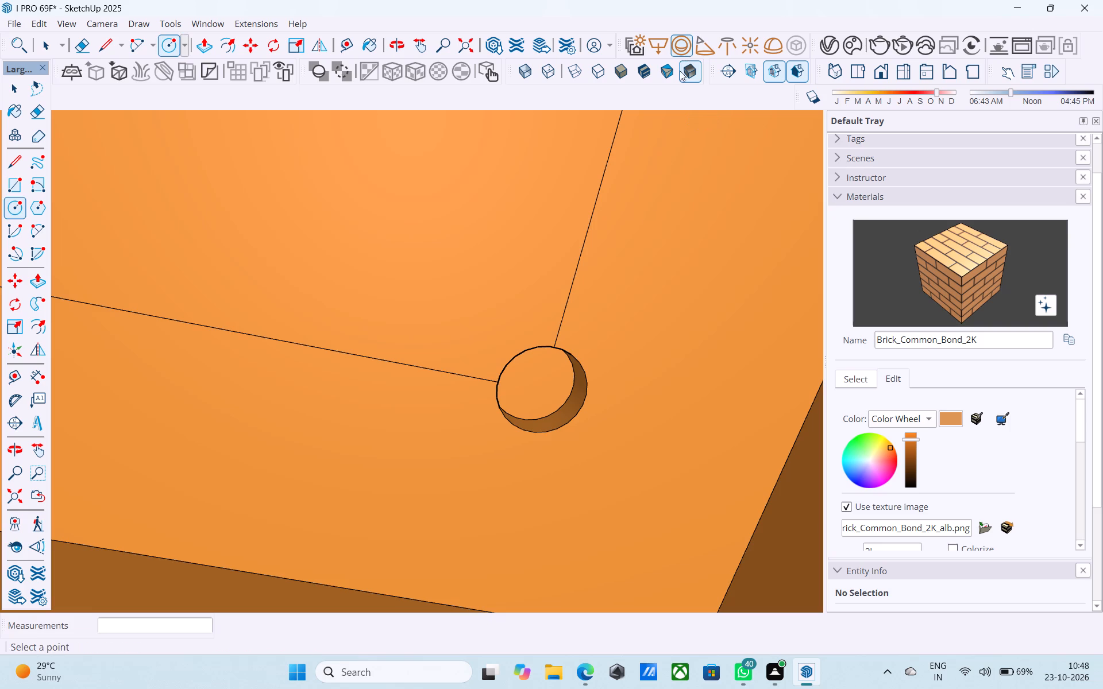
middle_drag(585, 304, 492, 310)
scroll(619, 355, up, 8)
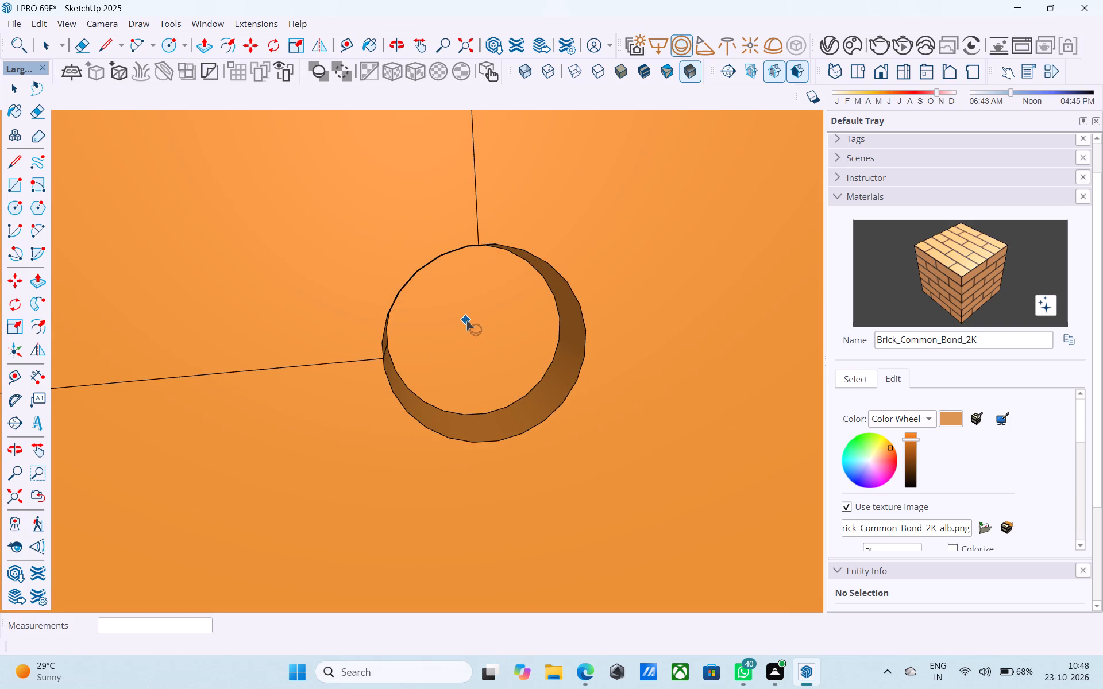
scroll(476, 329, up, 5)
middle_drag(470, 328, 460, 307)
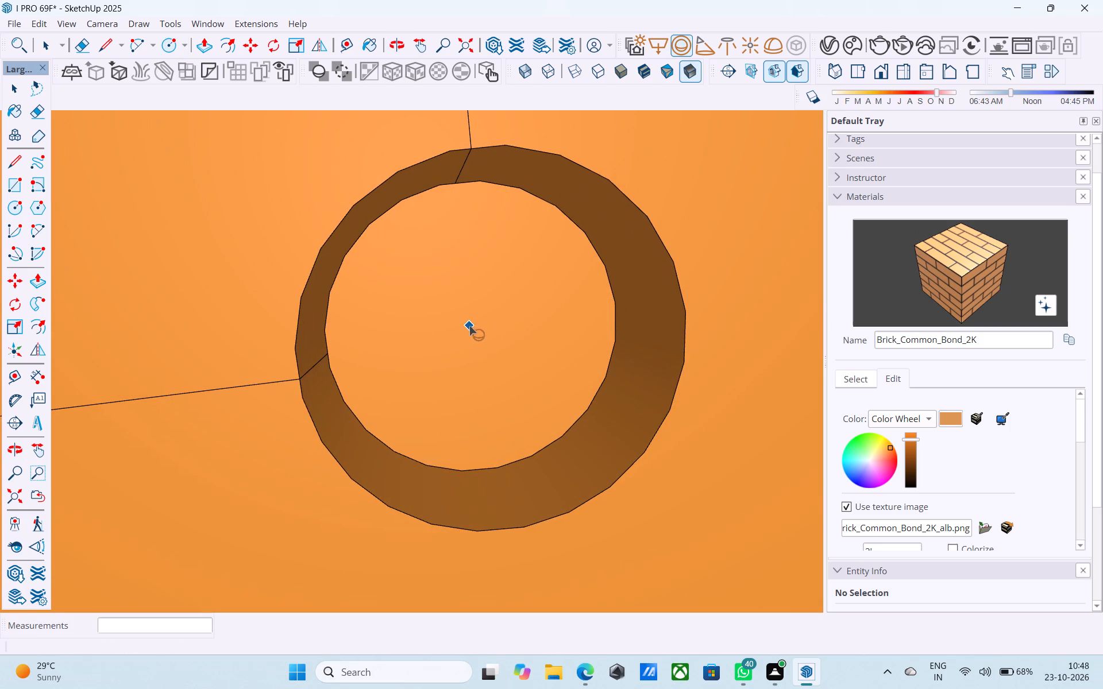
click(468, 324)
click(499, 446)
Draw a small circle centred on the next unlit corner of the ceiling outline and erase the outline lines inside it.
middle_drag(404, 263, 534, 404)
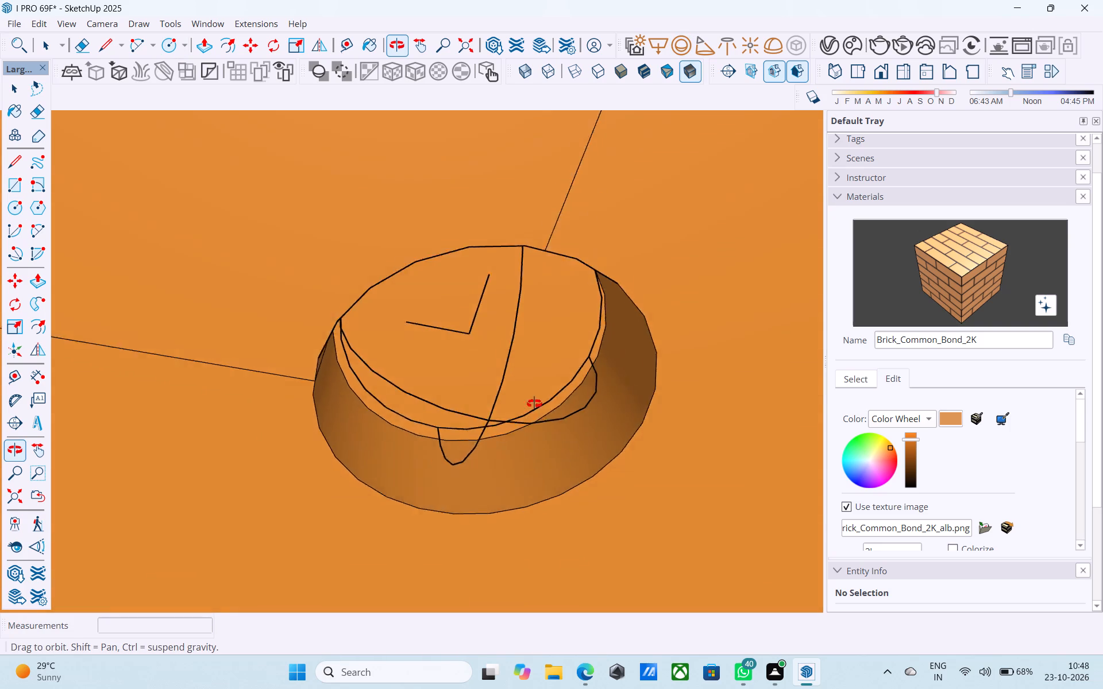
middle_drag(534, 404, 412, 262)
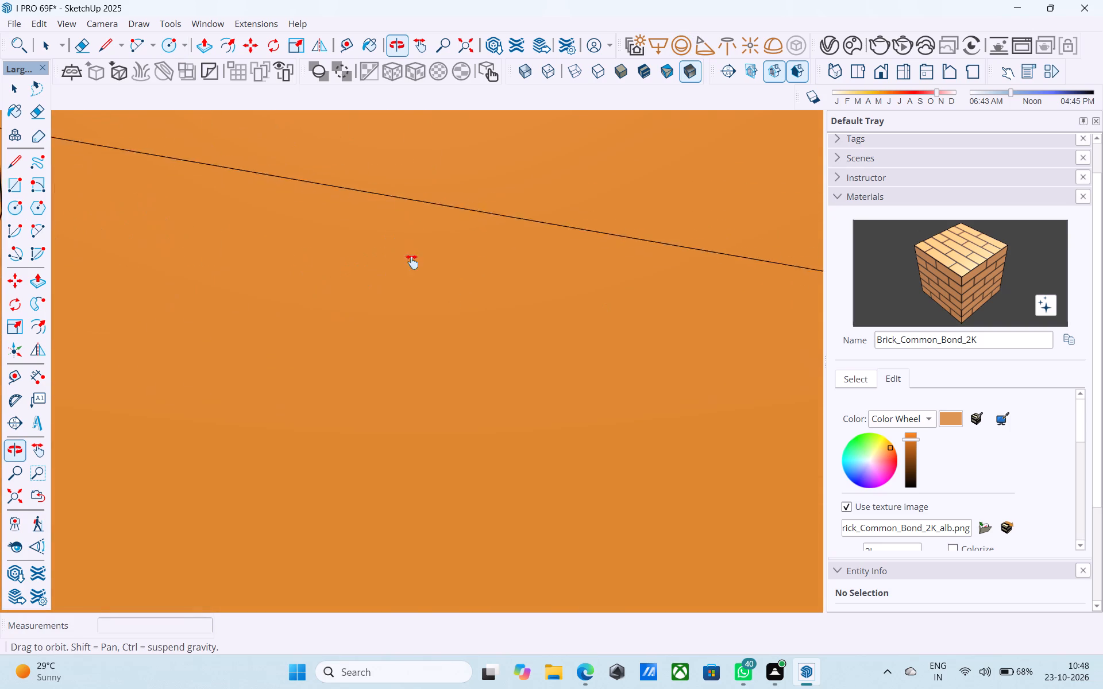
middle_drag(412, 262, 259, 165)
shift+middle_drag(672, 389, 673, 416)
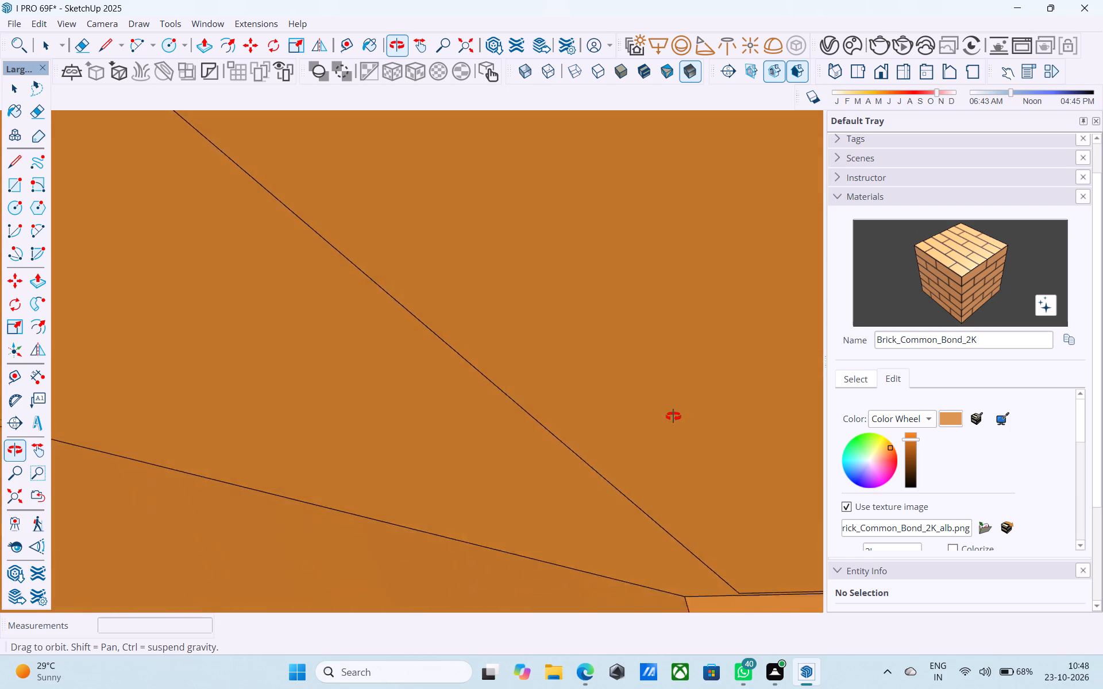
shift+middle_drag(673, 416, 603, 165)
shift+scroll(596, 165, up, 1)
shift+middle_drag(709, 391, 607, 219)
scroll(666, 496, up, 6)
middle_drag(631, 430, 500, 362)
scroll(734, 462, up, 1)
shift+middle_drag(734, 462, 473, 272)
shift+middle_drag(616, 360, 573, 380)
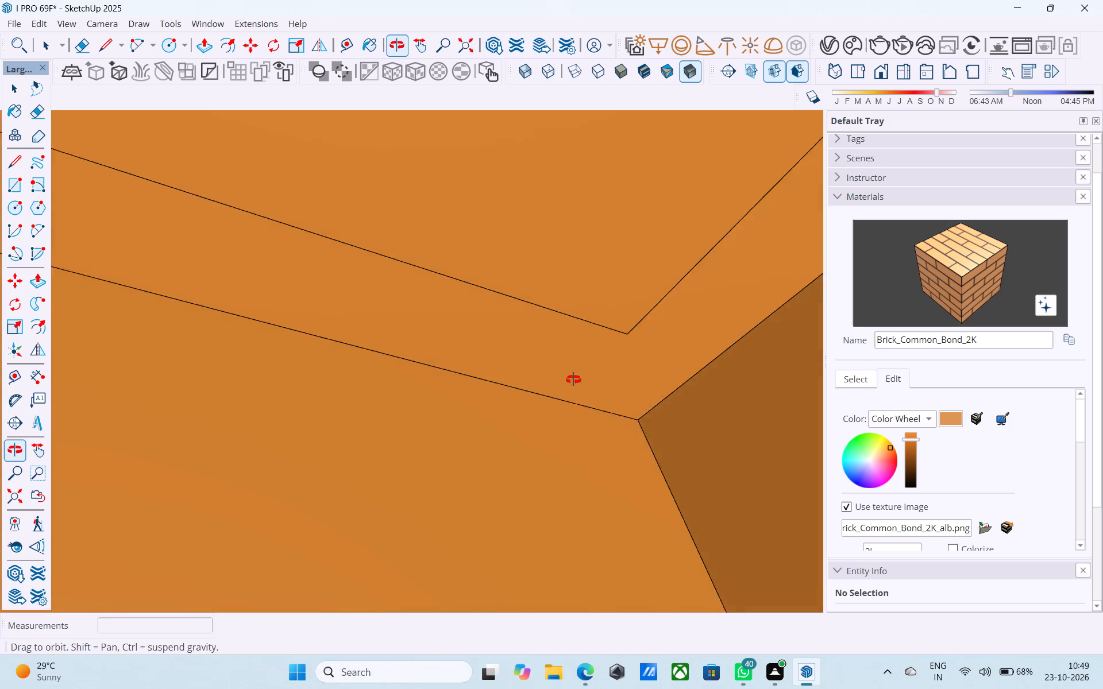
shift+middle_drag(573, 380, 569, 380)
shift+scroll(627, 370, up, 1)
shift+middle_drag(627, 370, 613, 400)
key(c)
click(611, 358)
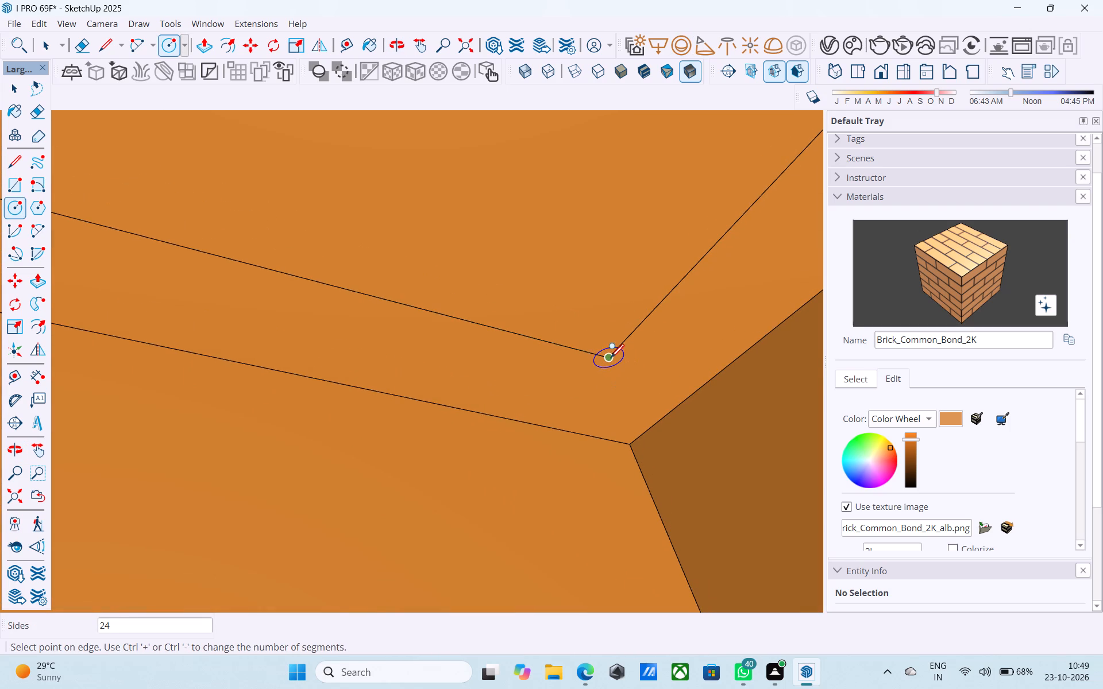
click(632, 365)
key(space)
middle_drag(614, 358, 546, 277)
scroll(608, 316, up, 4)
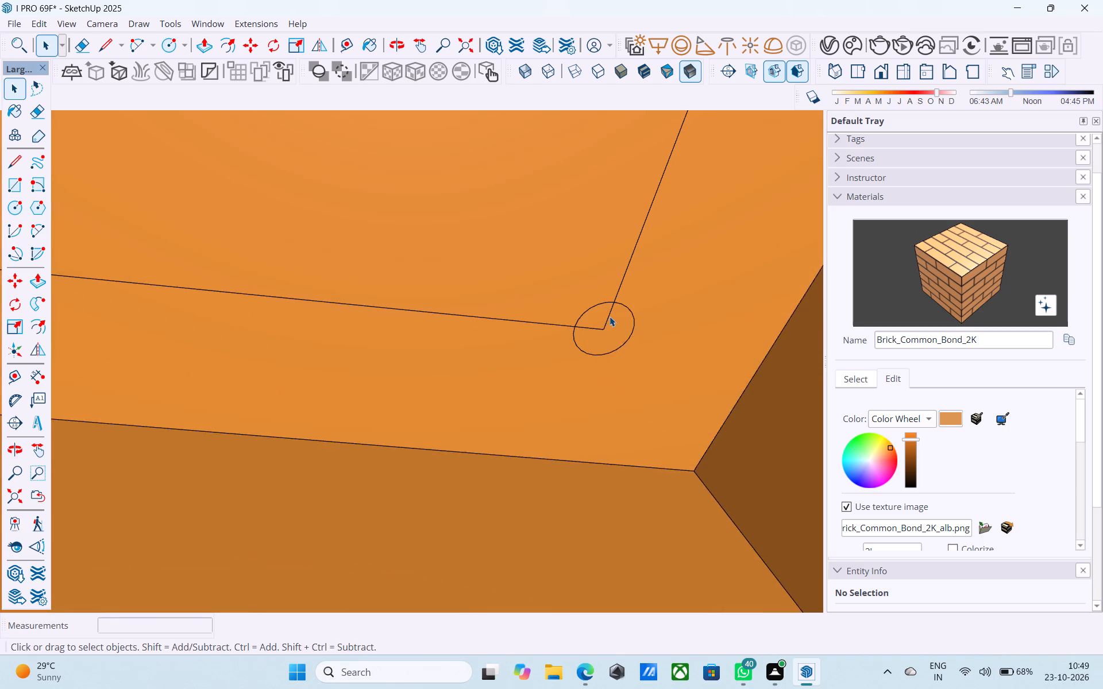
scroll(610, 316, up, 3)
key(e)
drag(611, 316, 596, 339)
key(space)
Push this third corner's circle 3" up into the ceiling as a round recess.
scroll(596, 340, up, 4)
click(596, 340)
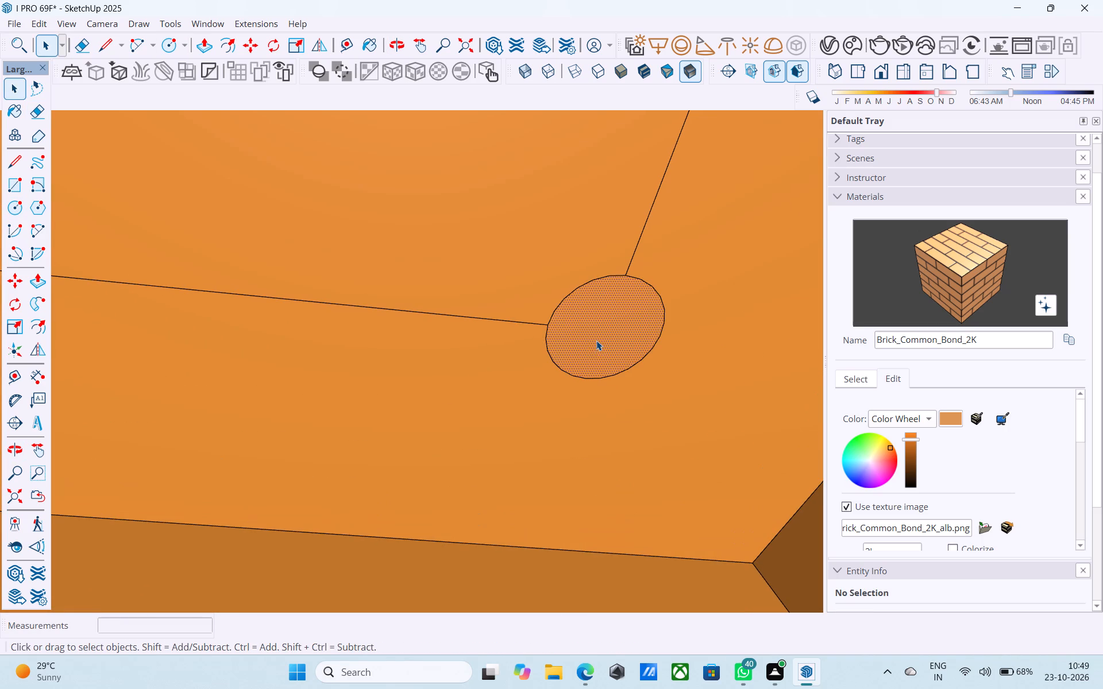
key(p)
click(596, 340)
text(3")
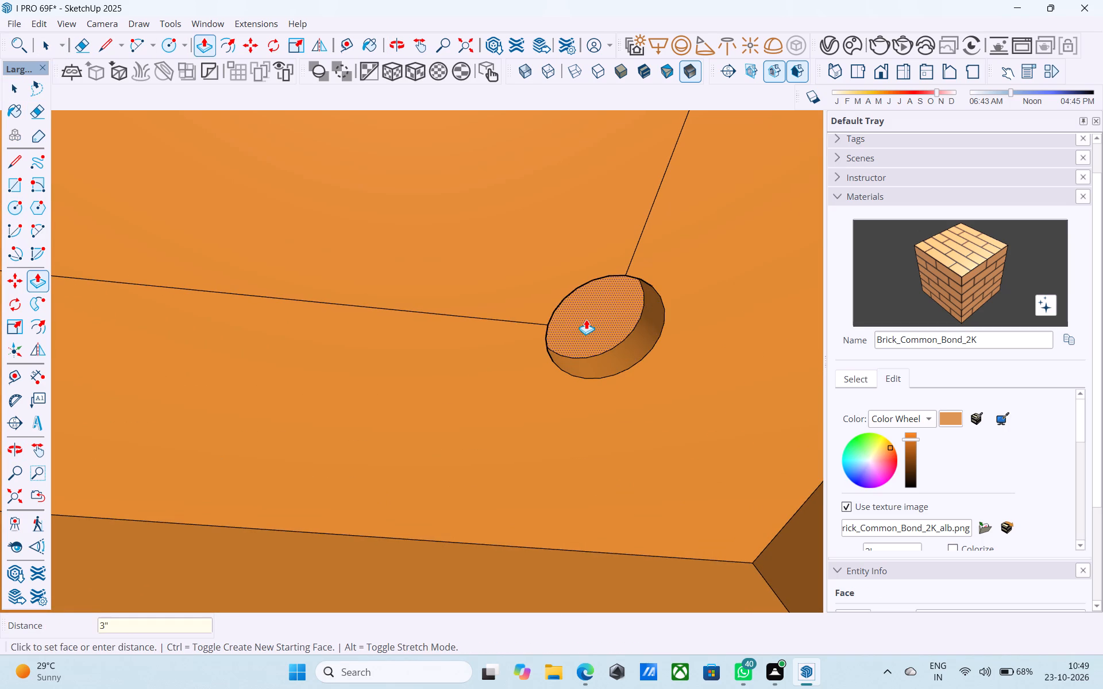
key(Return)
key(space)
Place a V-Ray sphere light in the middle of the third corner's recess, slightly smaller than its opening.
click(680, 44)
middle_drag(622, 263, 590, 240)
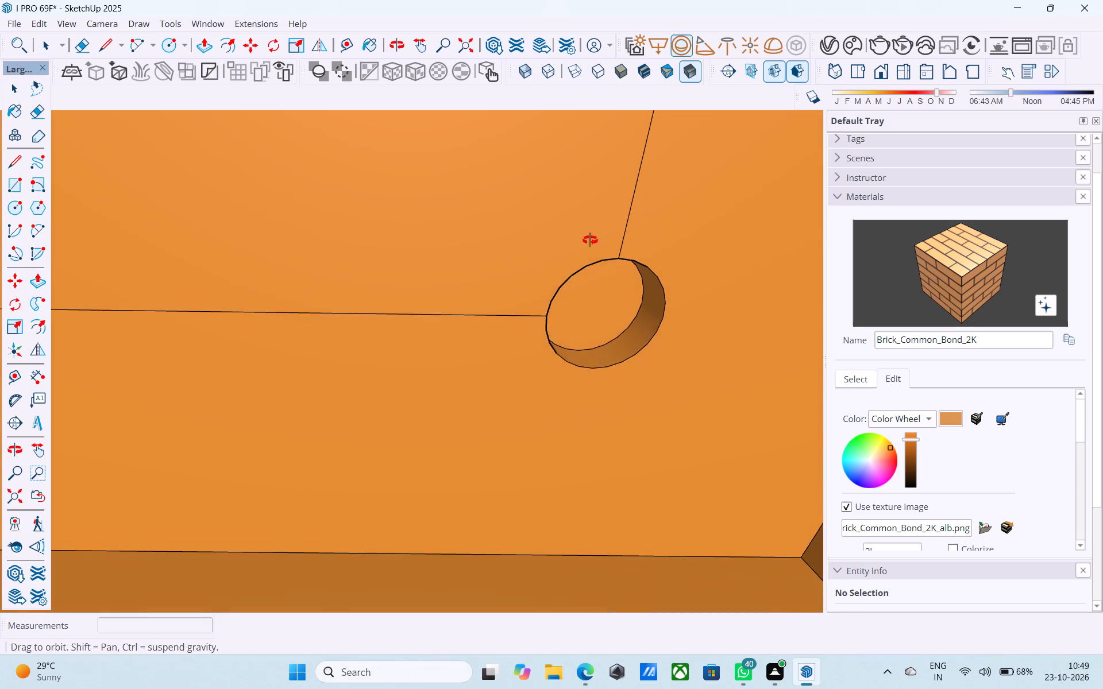
middle_drag(590, 240, 592, 242)
shift+middle_drag(607, 274, 511, 231)
scroll(512, 264, up, 7)
shift+middle_drag(519, 291, 491, 277)
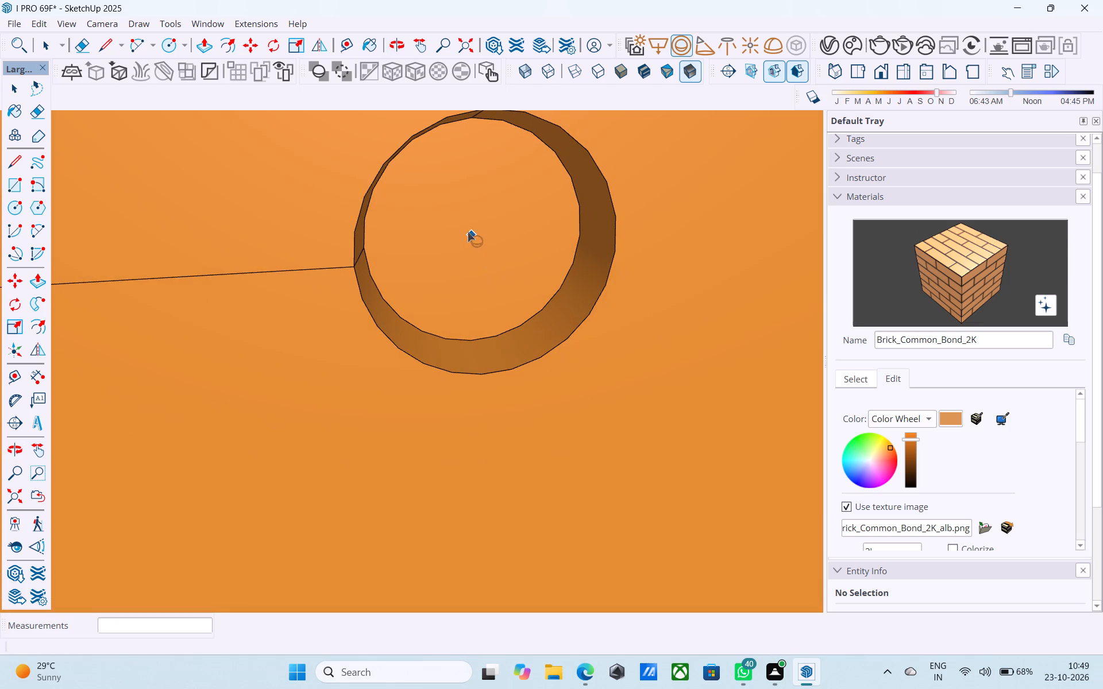
click(467, 230)
click(568, 198)
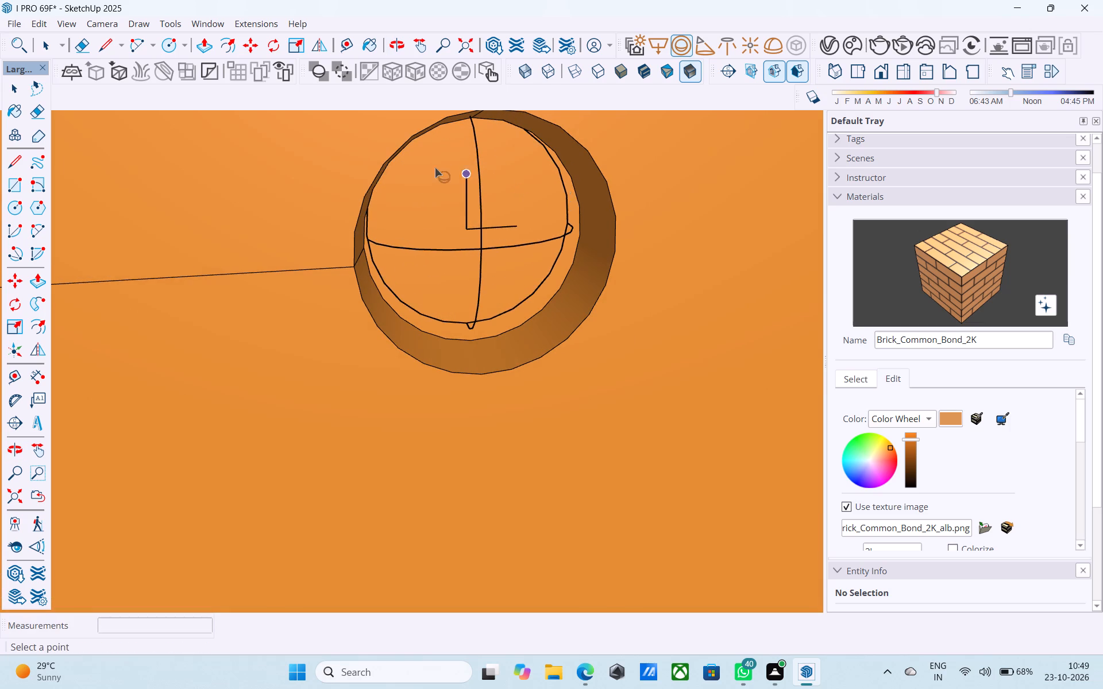
Draw a 4" radius circle on the outline's last corner, beside the framed opening, and erase the outline lines inside it.
middle_drag(448, 179, 362, 292)
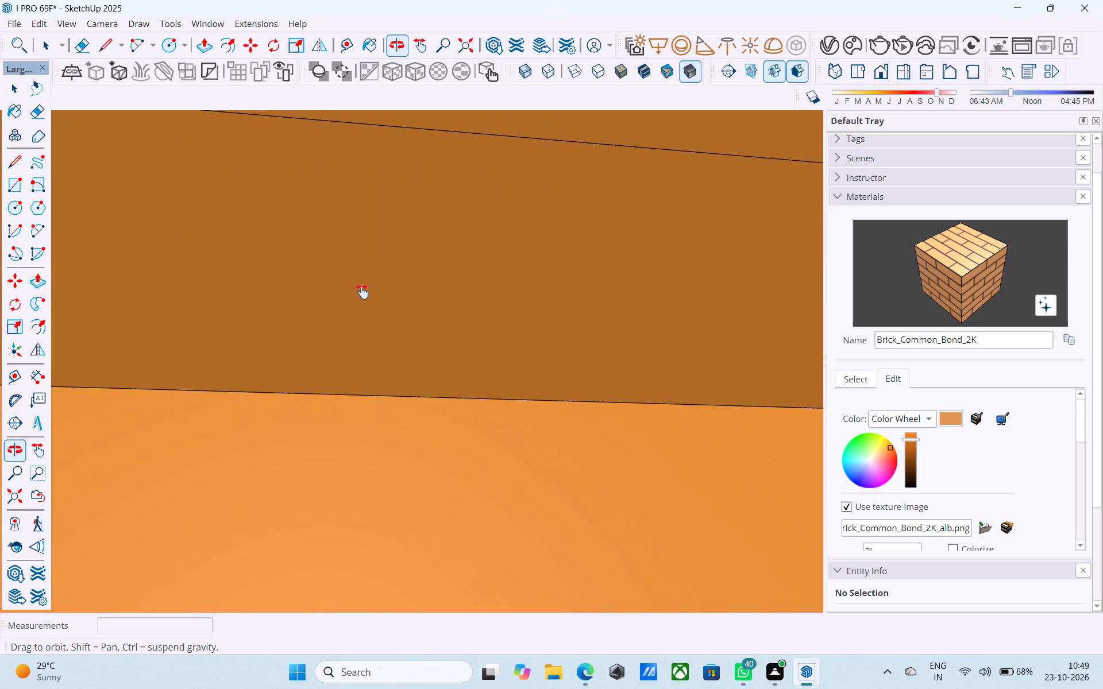
middle_drag(362, 292, 408, 163)
scroll(604, 353, up, 7)
middle_drag(684, 389, 561, 215)
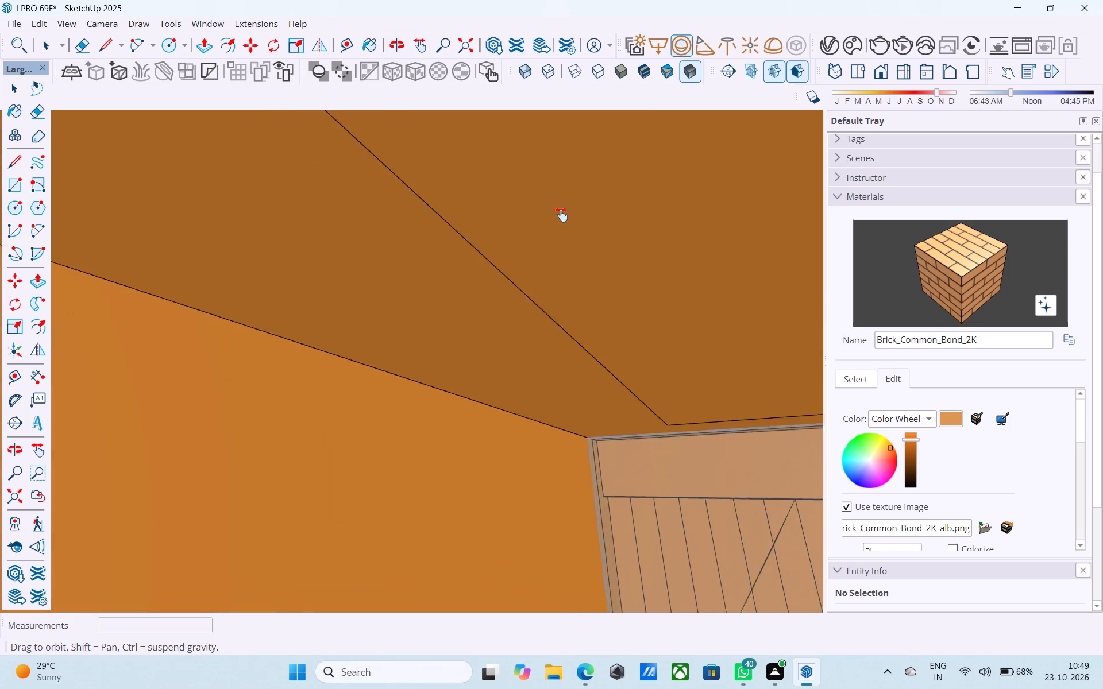
middle_drag(561, 215, 523, 169)
scroll(628, 348, up, 10)
shift+middle_drag(646, 393, 508, 354)
scroll(658, 380, up, 1)
shift+middle_drag(495, 310, 534, 336)
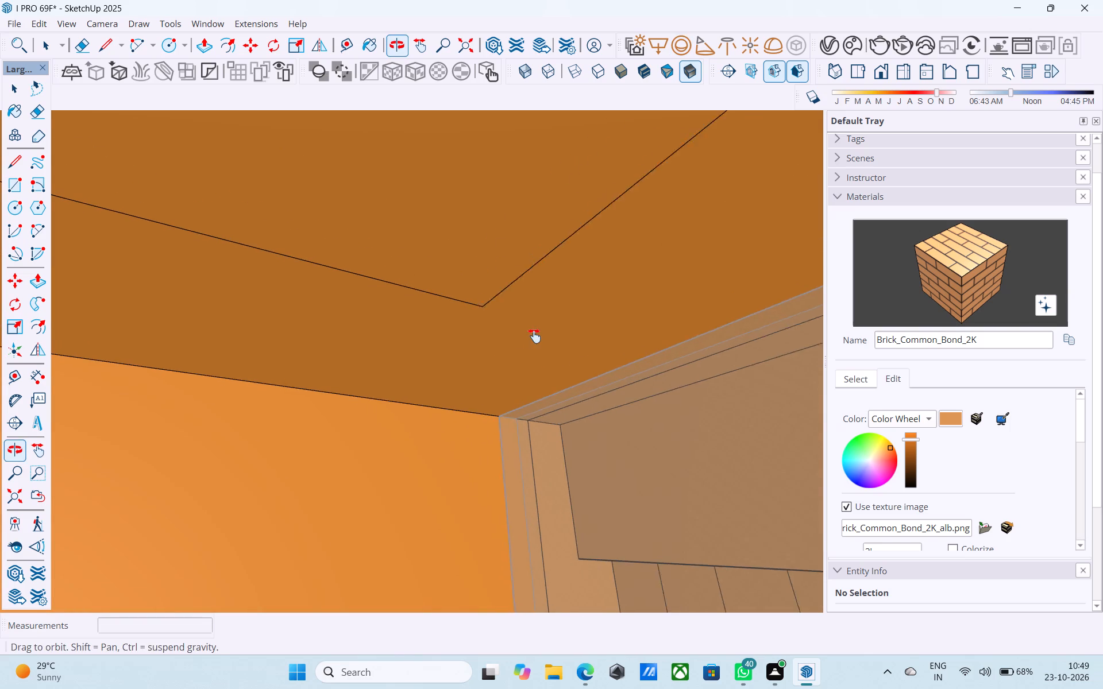
shift+middle_drag(534, 336, 541, 336)
key(c)
scroll(533, 332, up, 4)
click(491, 291)
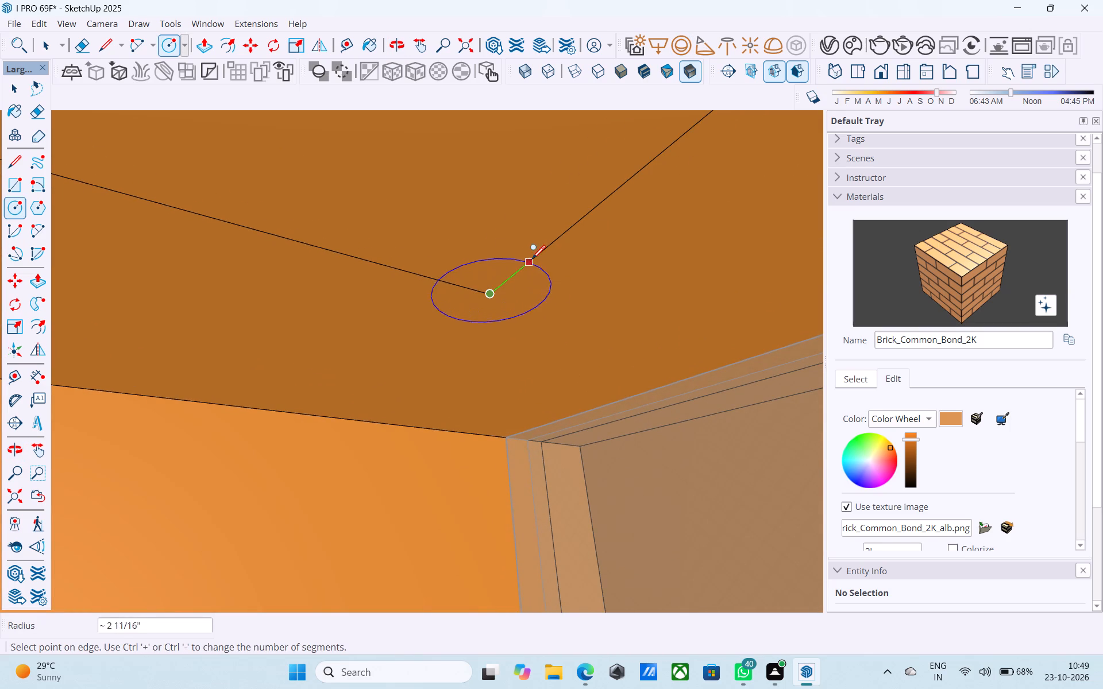
scroll(512, 288, up, 6)
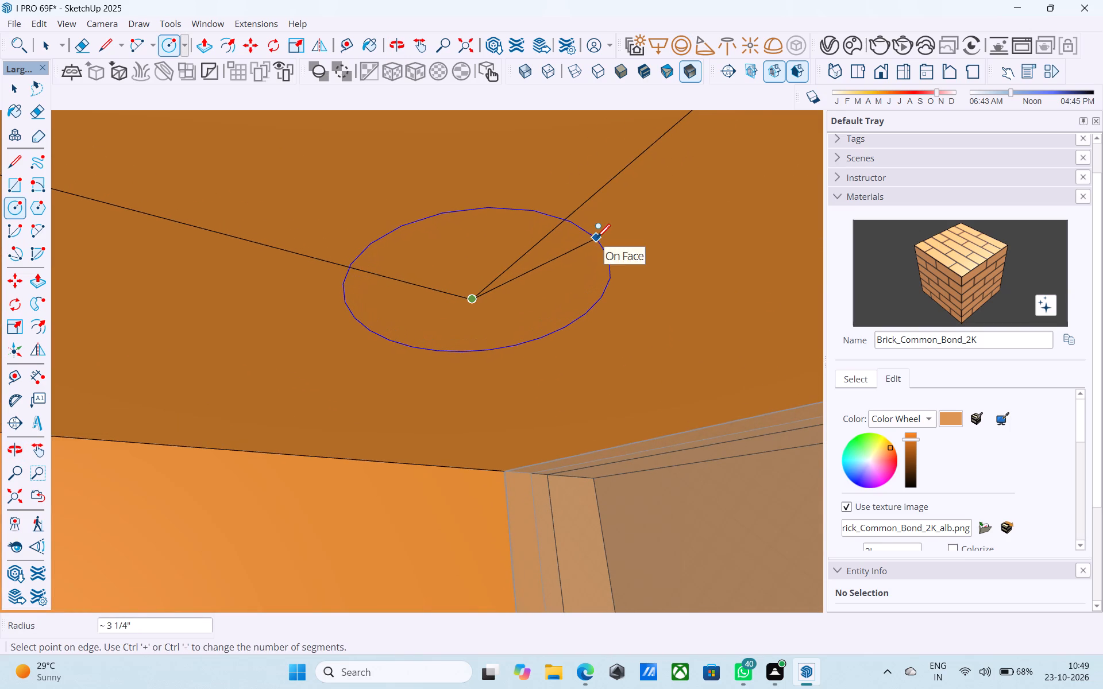
text(4")
key(Return)
key(space)
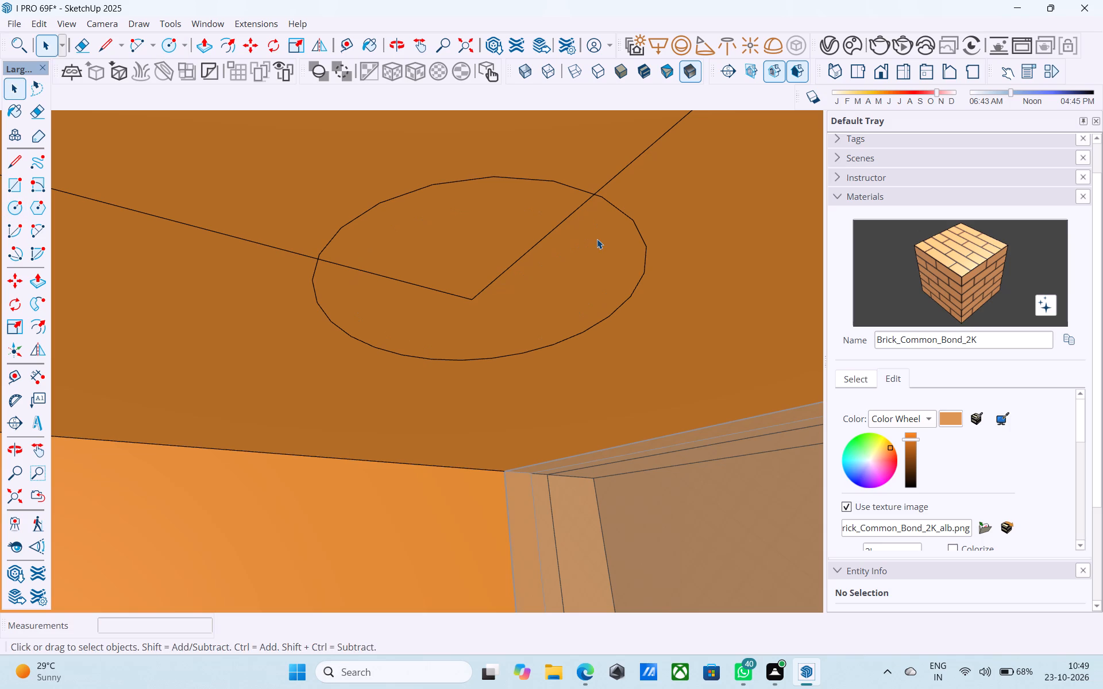
key(e)
drag(533, 274, 437, 307)
key(space)
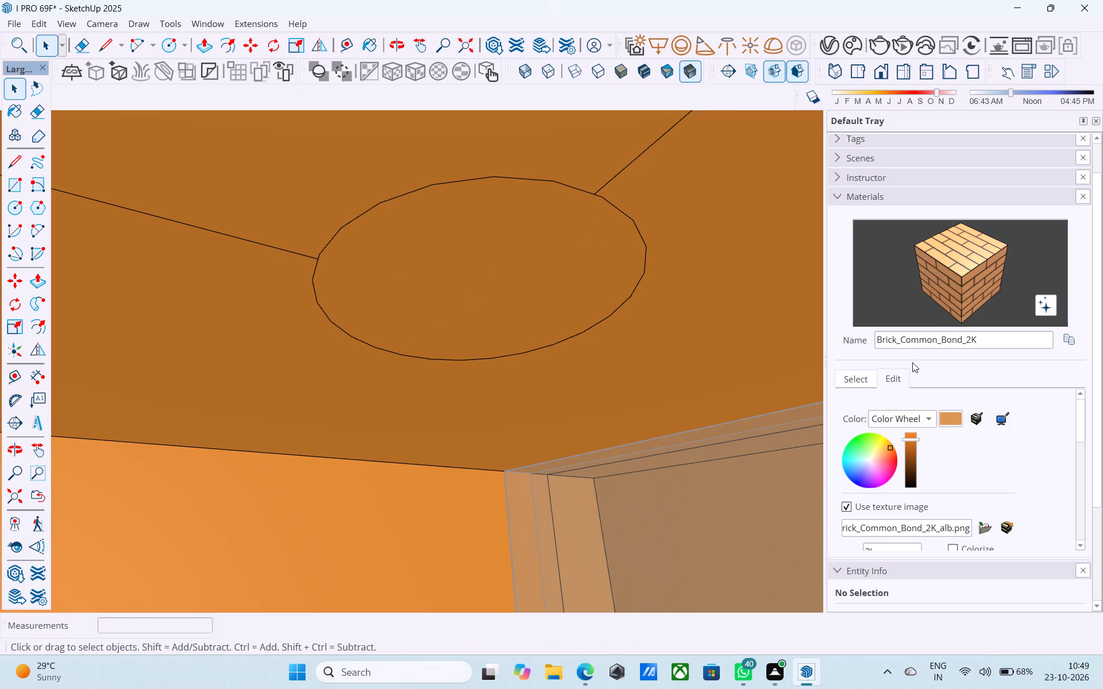
Push the last corner's circle 3" up into the ceiling as a round recess.
click(526, 293)
key(p)
click(526, 293)
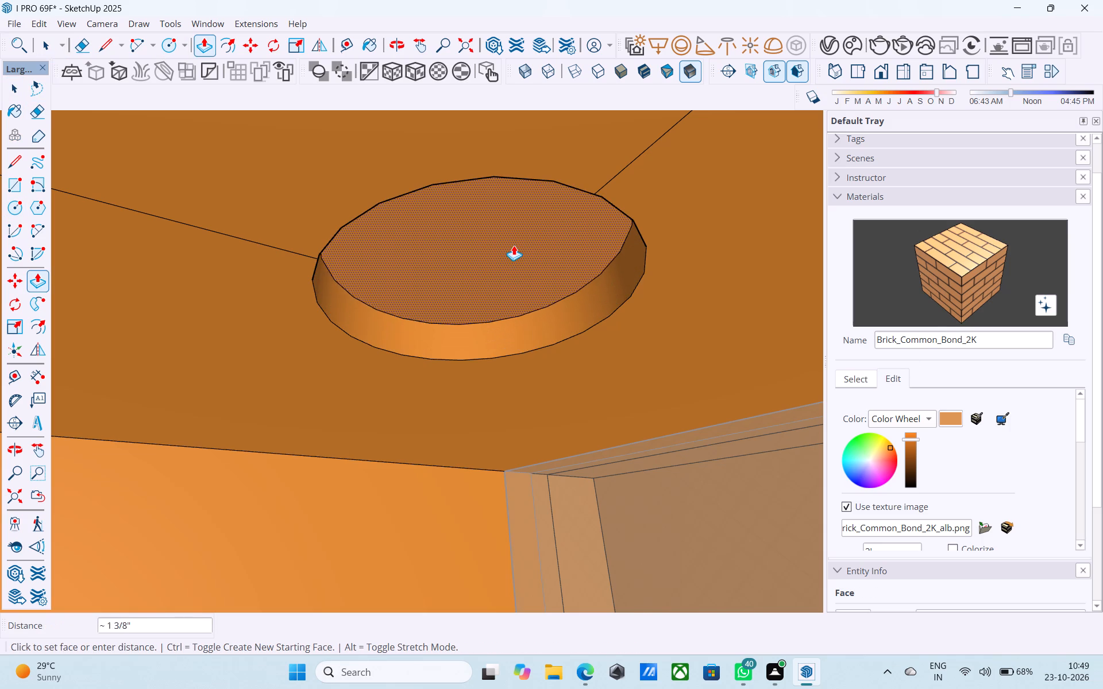
text(3")
key(Return)
key(space)
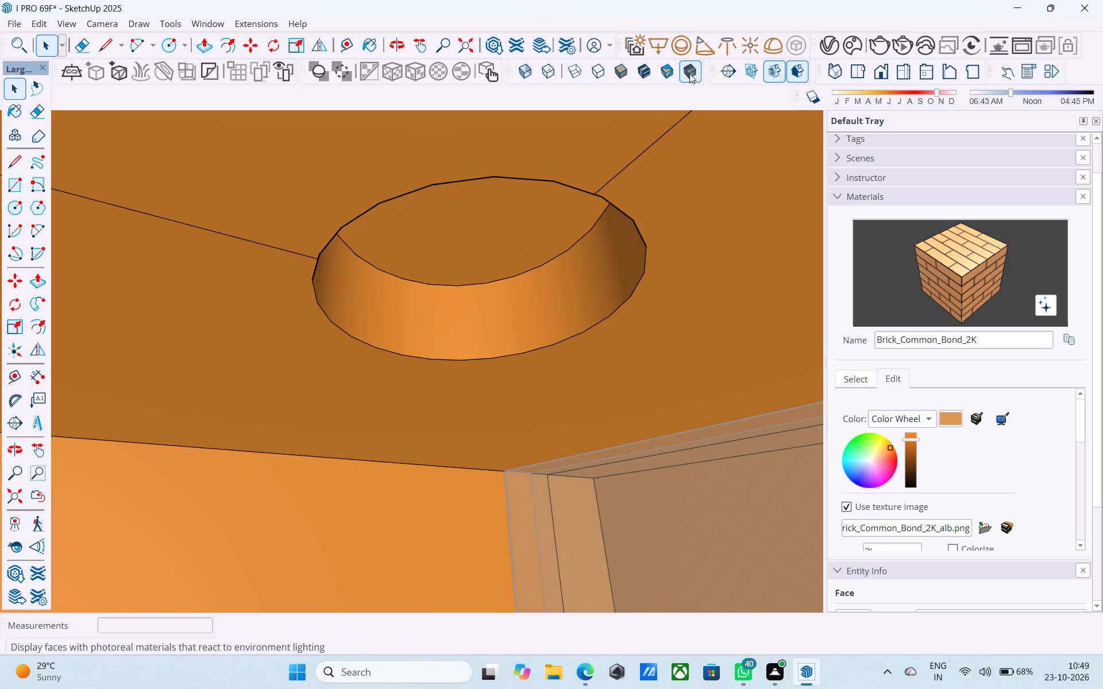
Place a V-Ray sphere light in the middle of the last corner's recess, slightly smaller than its opening.
click(684, 53)
middle_drag(496, 267, 491, 195)
scroll(491, 195, up, 1)
shift+middle_drag(491, 195, 526, 273)
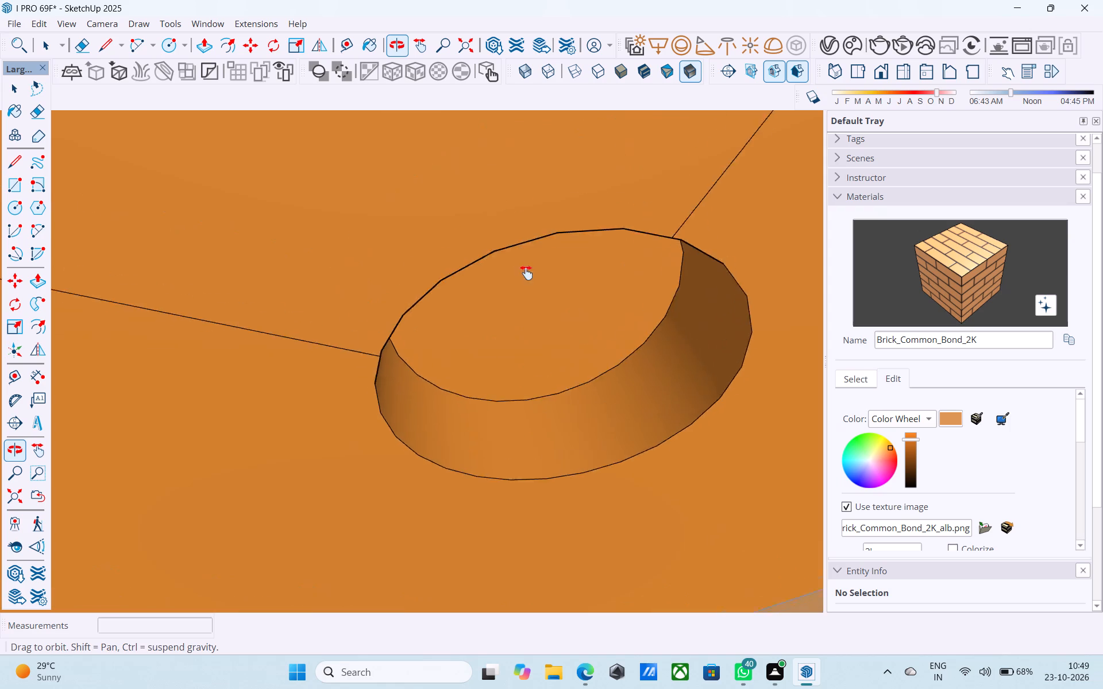
shift+middle_drag(526, 273, 376, 175)
shift+middle_drag(526, 249, 433, 266)
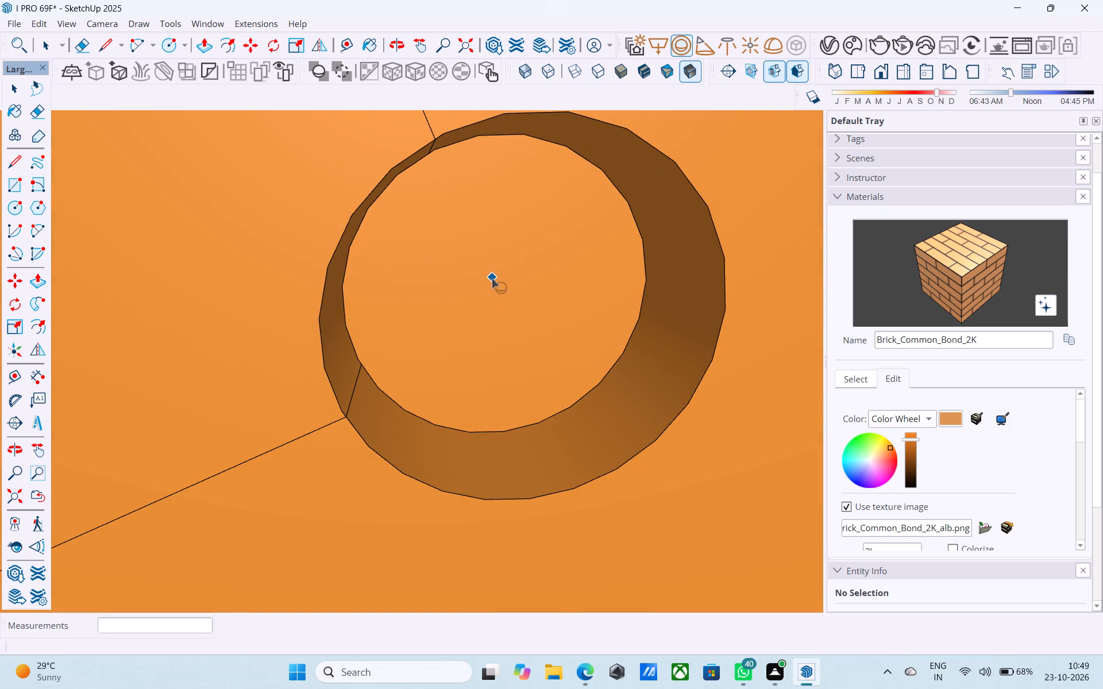
click(489, 280)
click(567, 400)
Look around the ceiling just fitted with lights and examine the tower's balconies from outside.
middle_drag(400, 282, 601, 423)
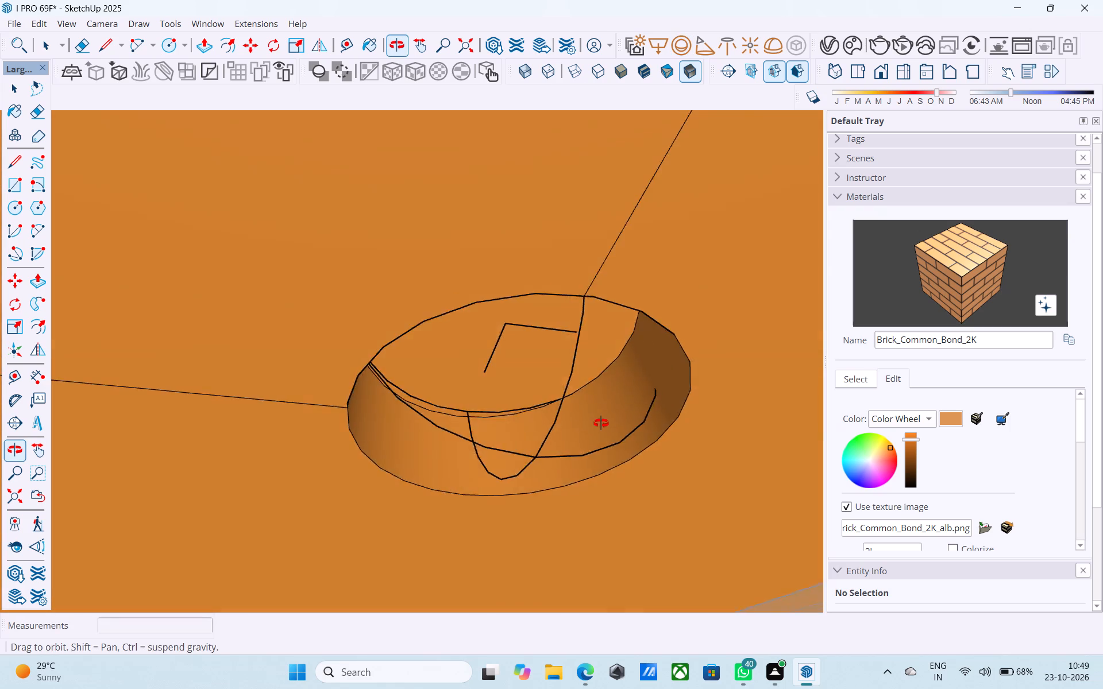
middle_drag(601, 423, 380, 153)
shift+middle_drag(481, 370, 599, 411)
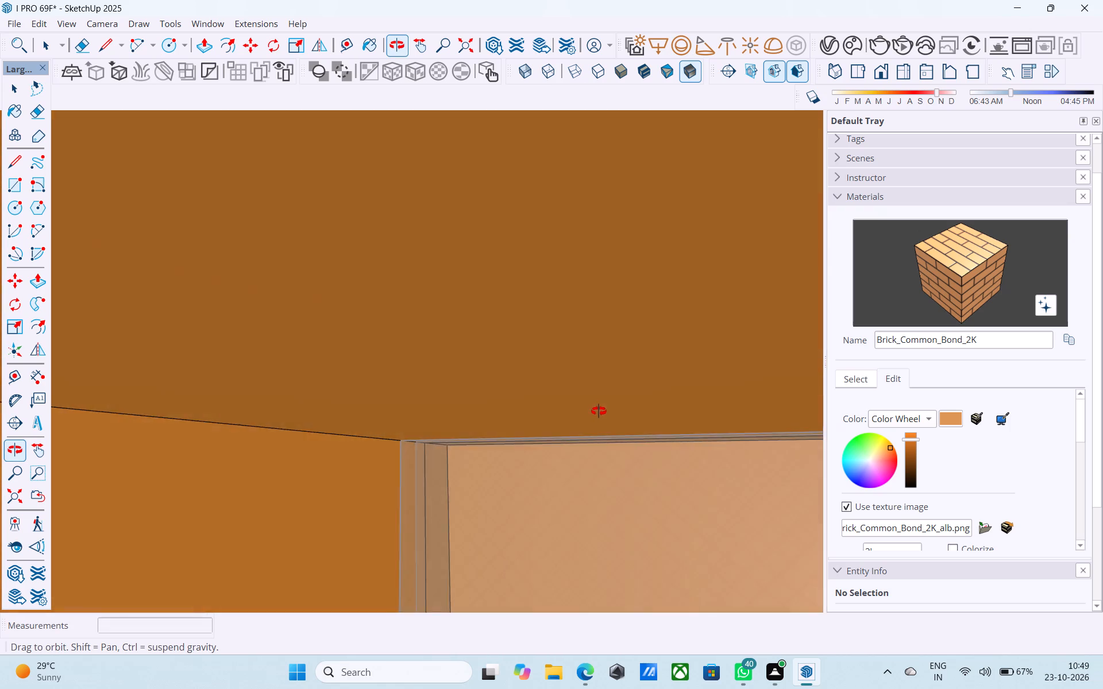
shift+middle_drag(599, 411, 119, 219)
shift+middle_drag(284, 276, 374, 242)
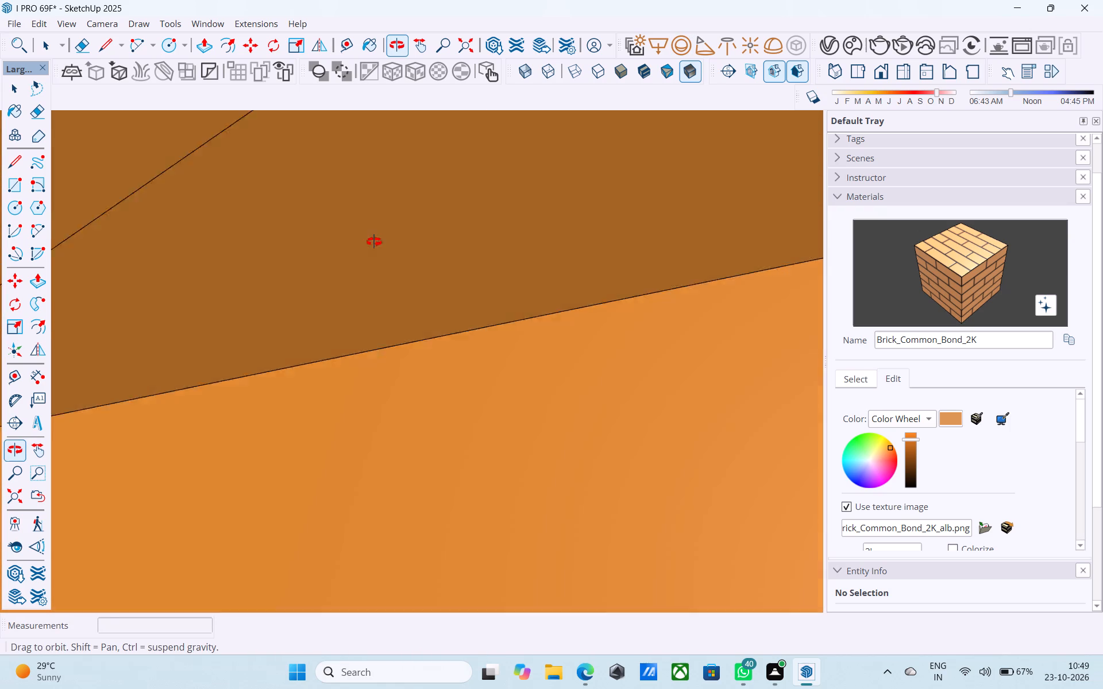
shift+middle_drag(374, 242, 939, 428)
middle_drag(543, 423, 915, 302)
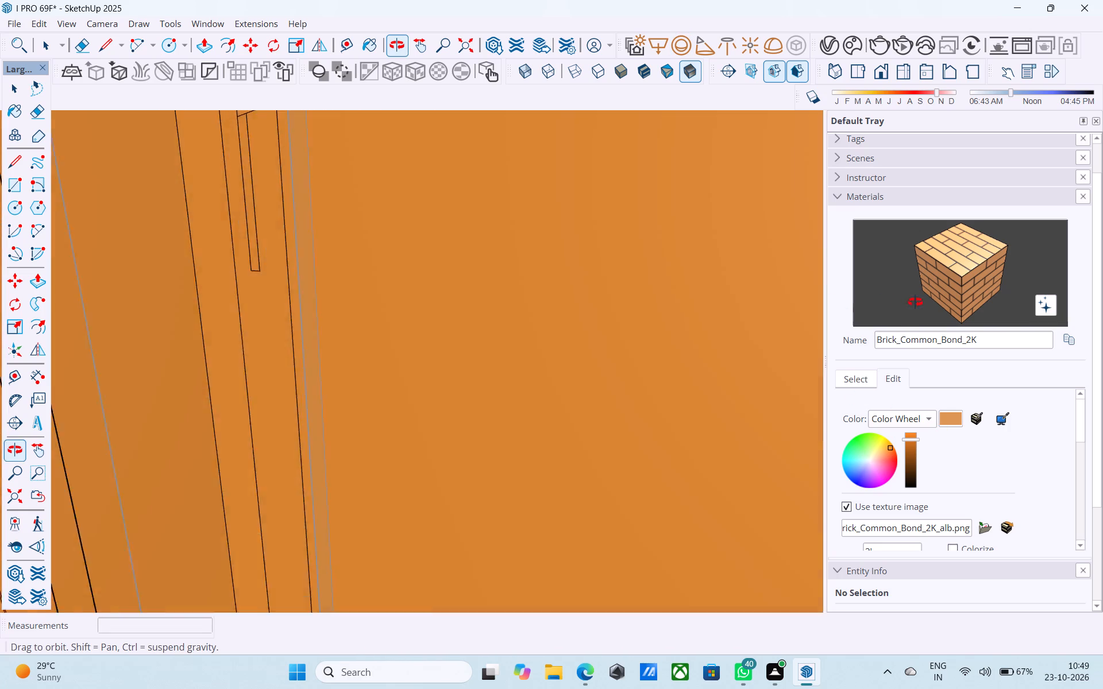
middle_drag(915, 302, 652, 250)
shift+middle_drag(727, 312, 229, 142)
shift+scroll(633, 322, up, 2)
key(space)
scroll(633, 309, up, 1)
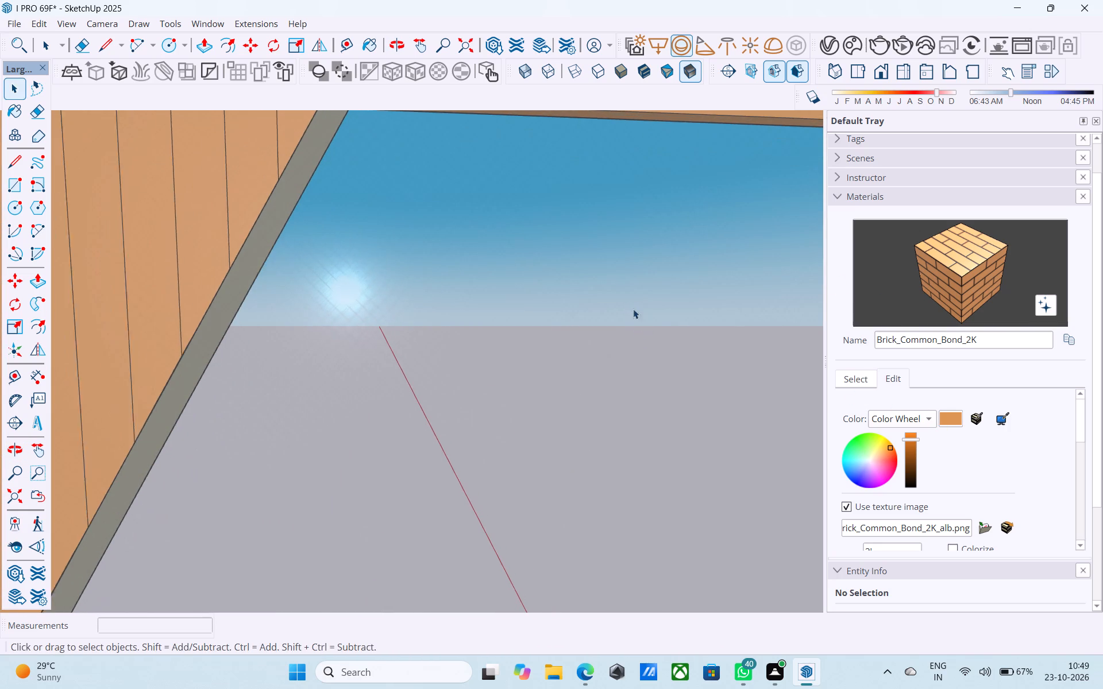
scroll(633, 309, up, 1)
click(894, 70)
middle_drag(612, 227, 921, 224)
scroll(692, 244, down, 2)
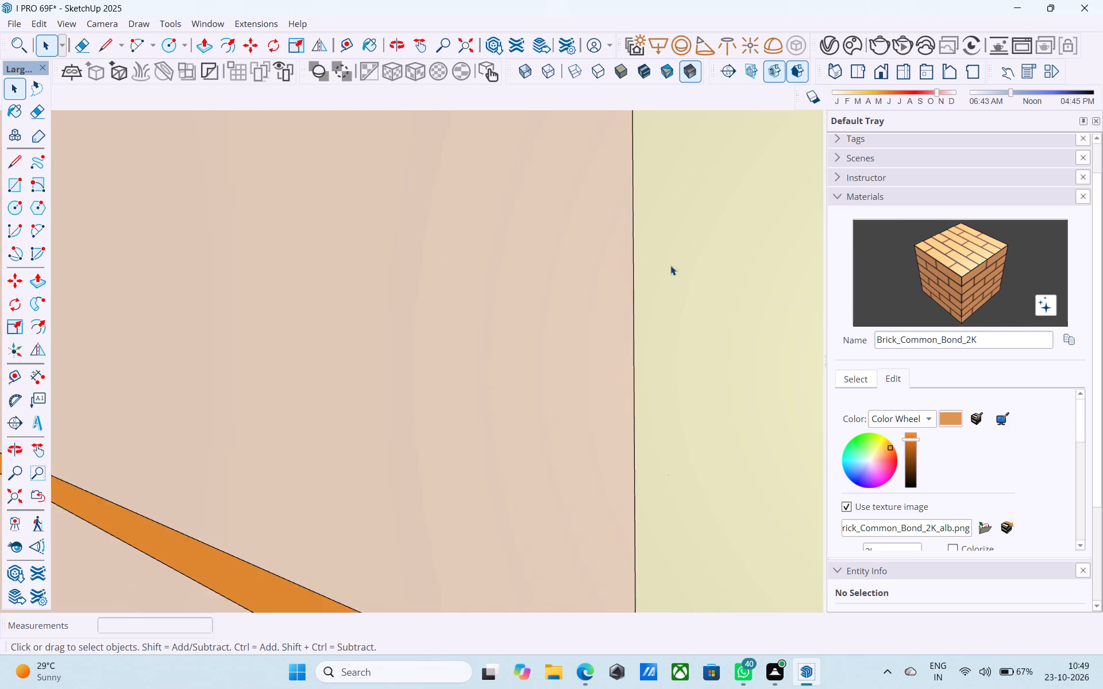
scroll(670, 265, down, 4)
scroll(576, 283, up, 1)
scroll(575, 284, down, 20)
scroll(575, 284, down, 2)
scroll(563, 287, up, 1)
scroll(565, 290, down, 3)
middle_drag(593, 320, 383, 310)
scroll(377, 272, down, 5)
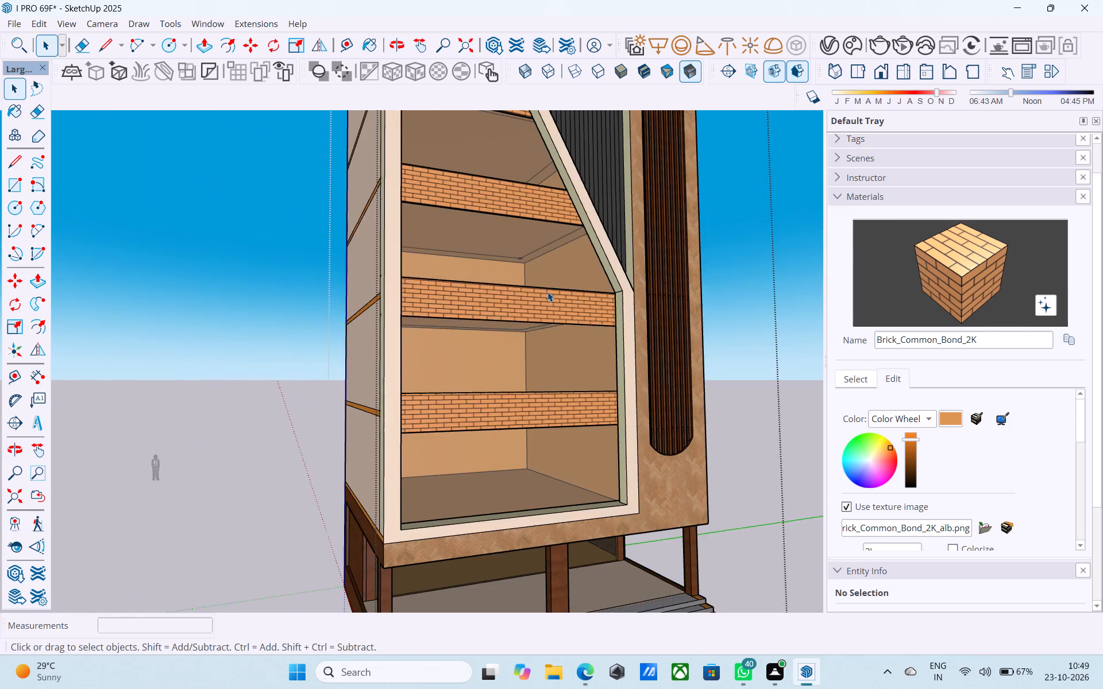
middle_drag(562, 285, 507, 310)
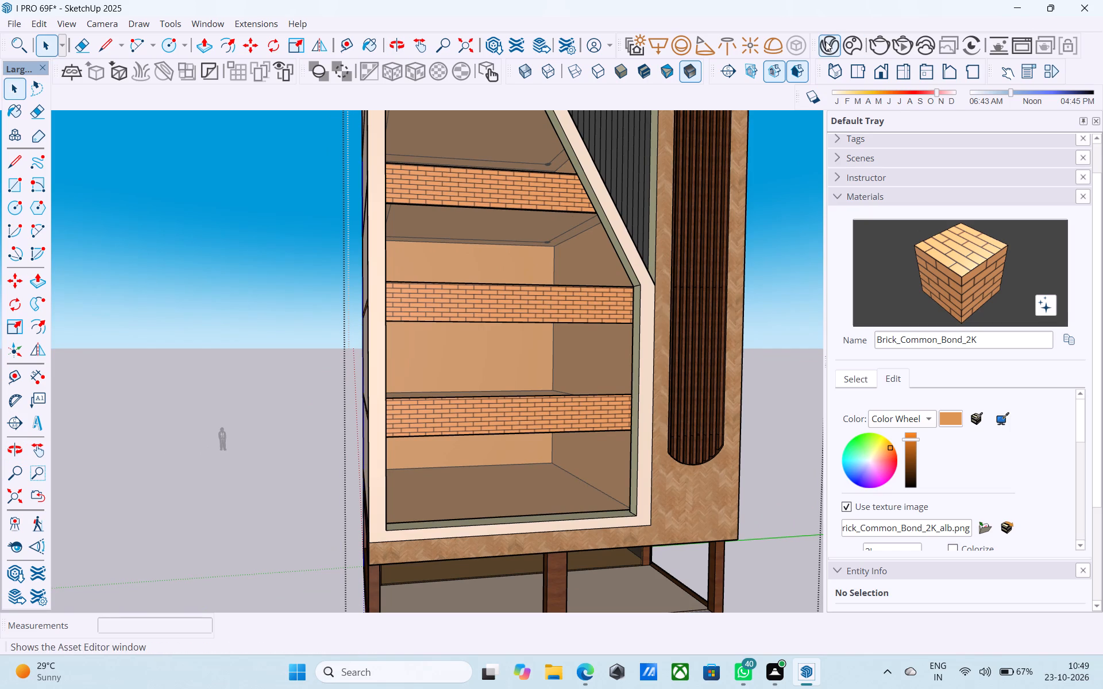
Set the intensity of Sphere Light#4, #5, #6 and #7 to 80 in the V-Ray Asset Editor.
click(827, 40)
scroll(306, 417, down, 4)
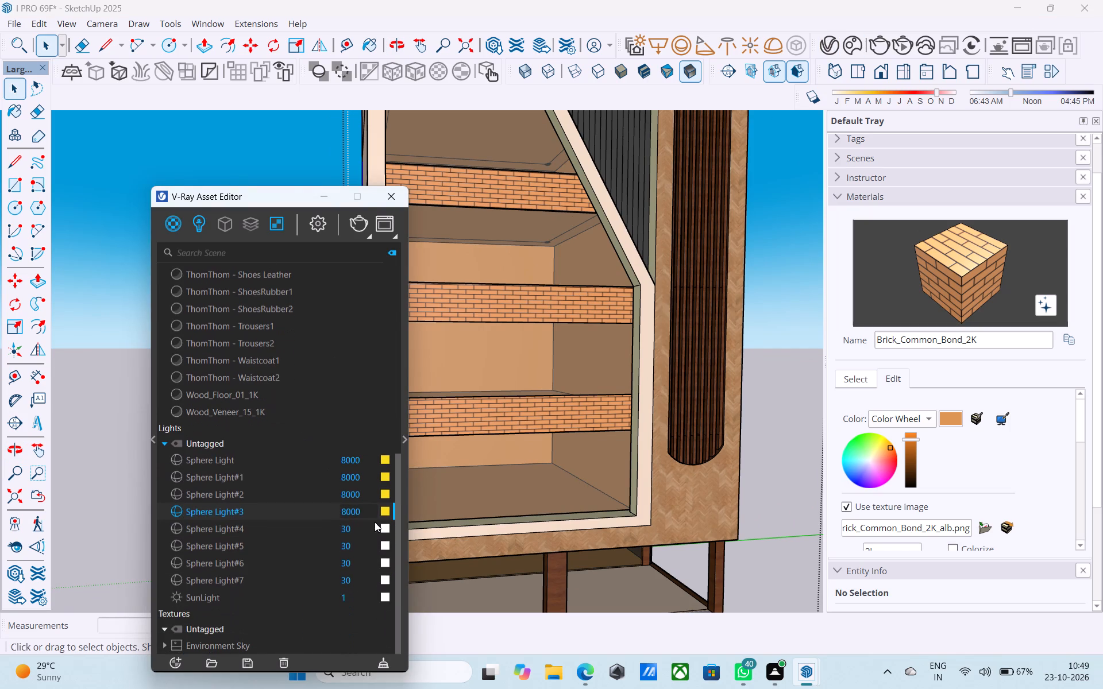
scroll(364, 524, down, 1)
click(348, 527)
key(BackSpace)
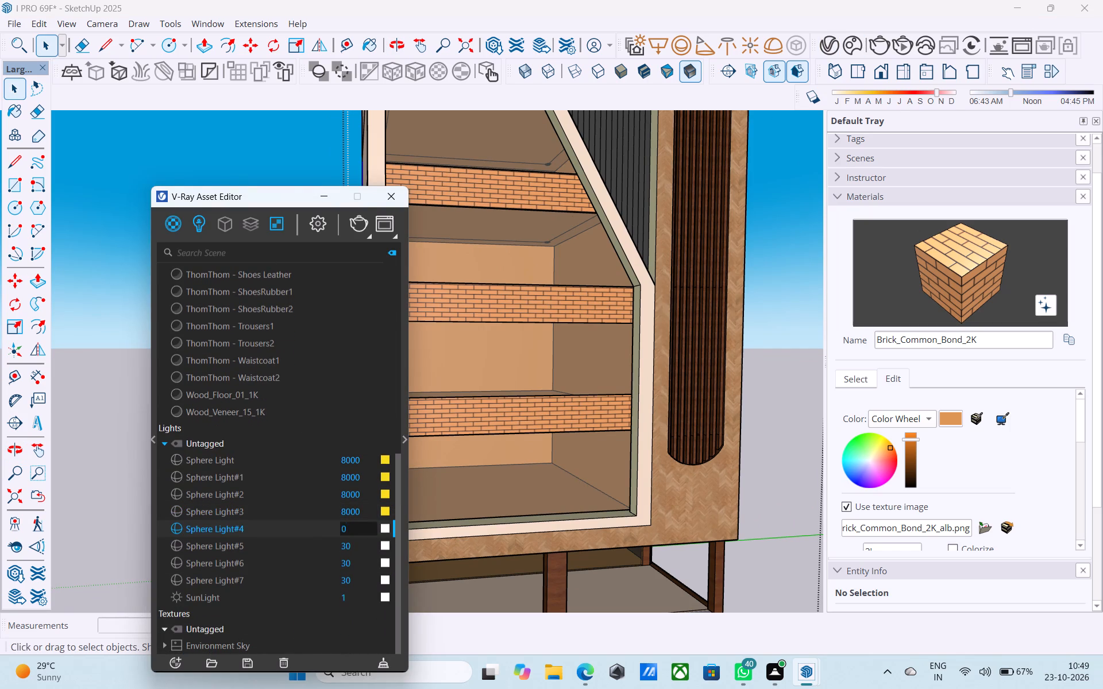
key(8)
click(344, 547)
key(BackSpace)
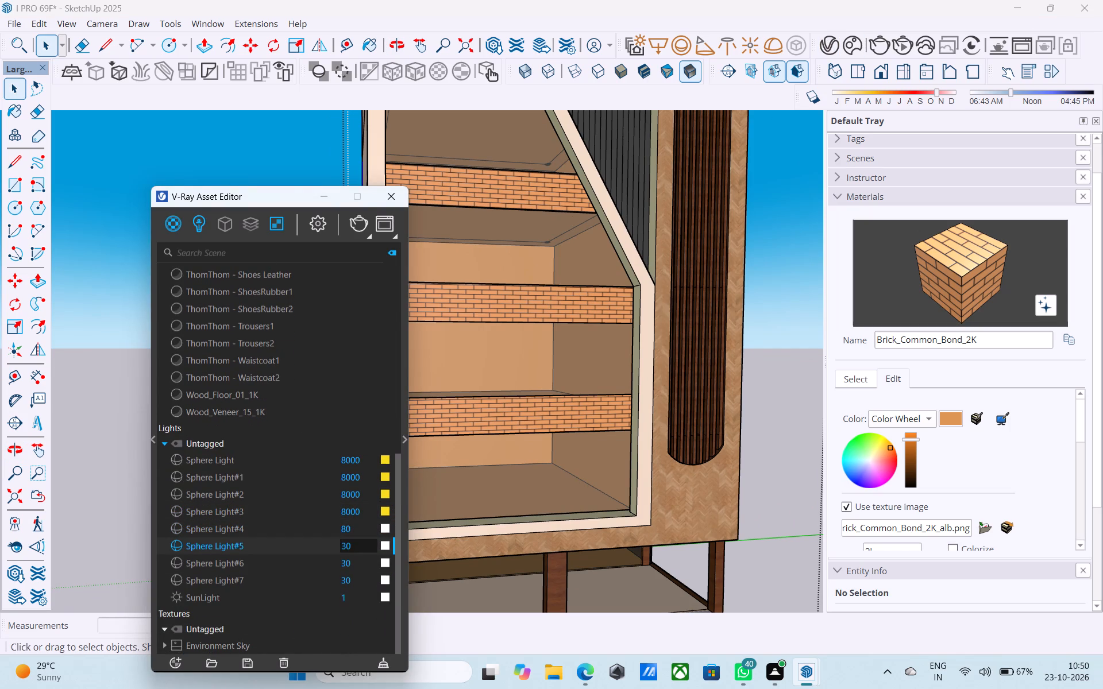
click(345, 547)
key(BackSpace)
key(8)
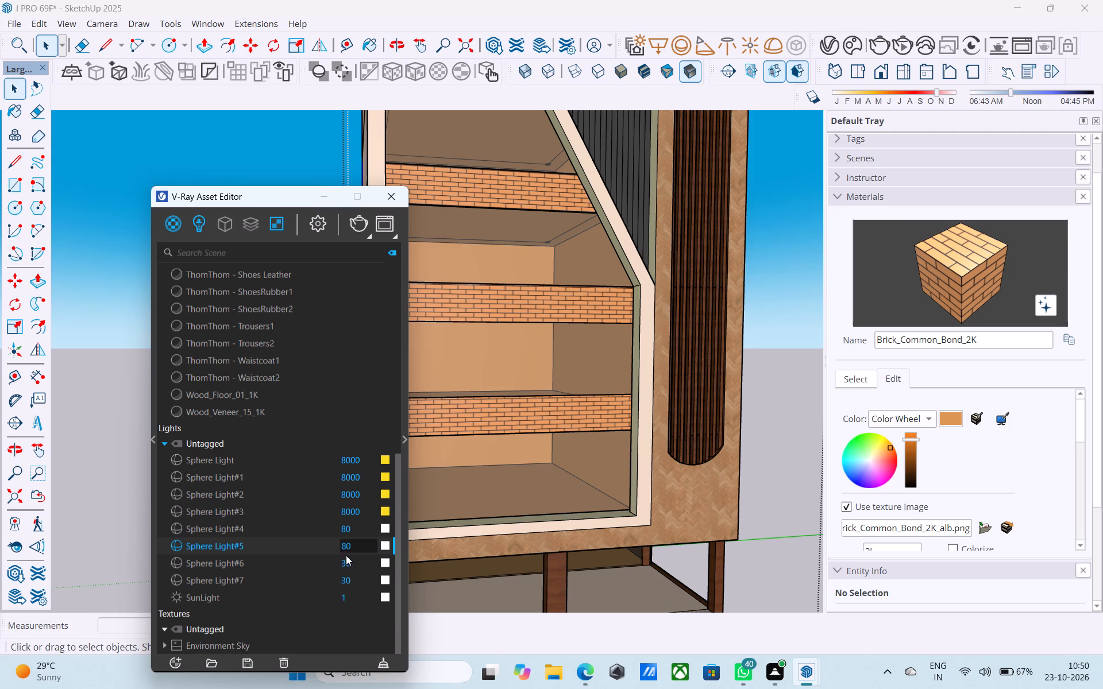
click(346, 561)
key(BackSpace)
key(8)
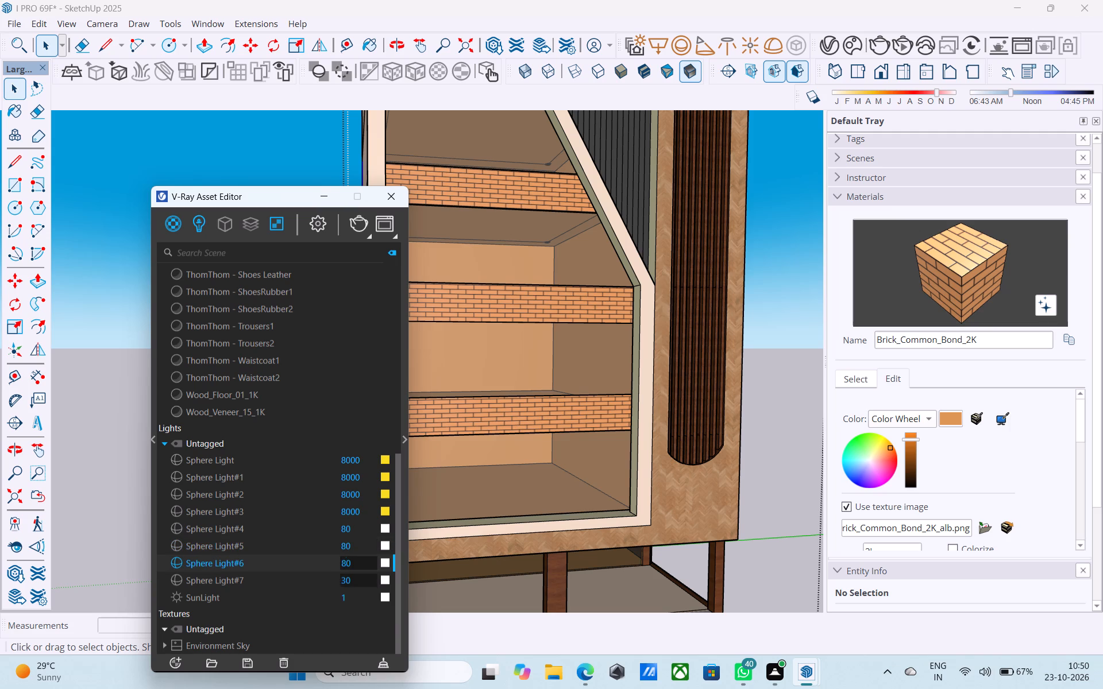
click(344, 578)
key(BackSpace)
key(8)
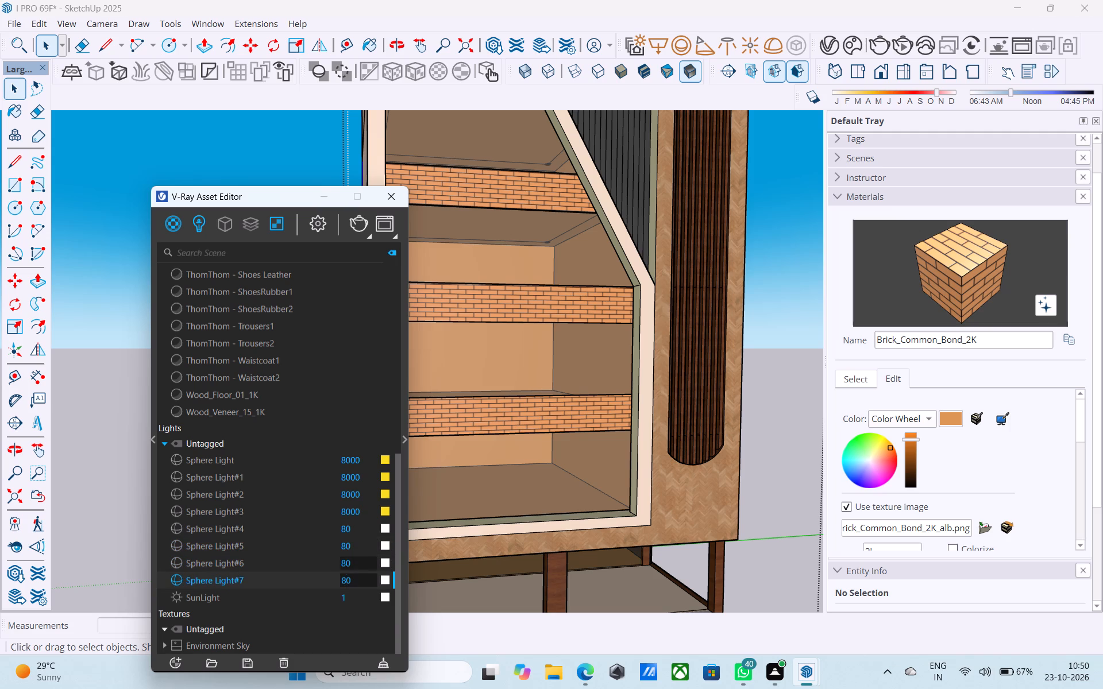
Colour Sphere Light#4 with the saved golden-yellow swatch used for the earlier sphere lights.
click(384, 528)
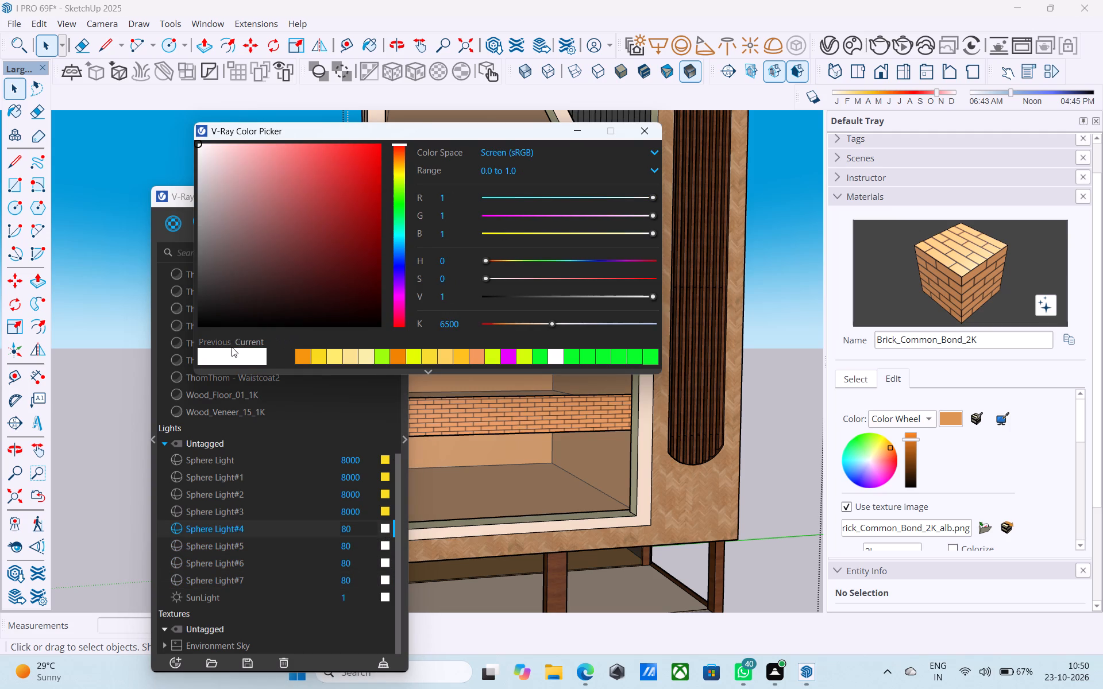
click(315, 357)
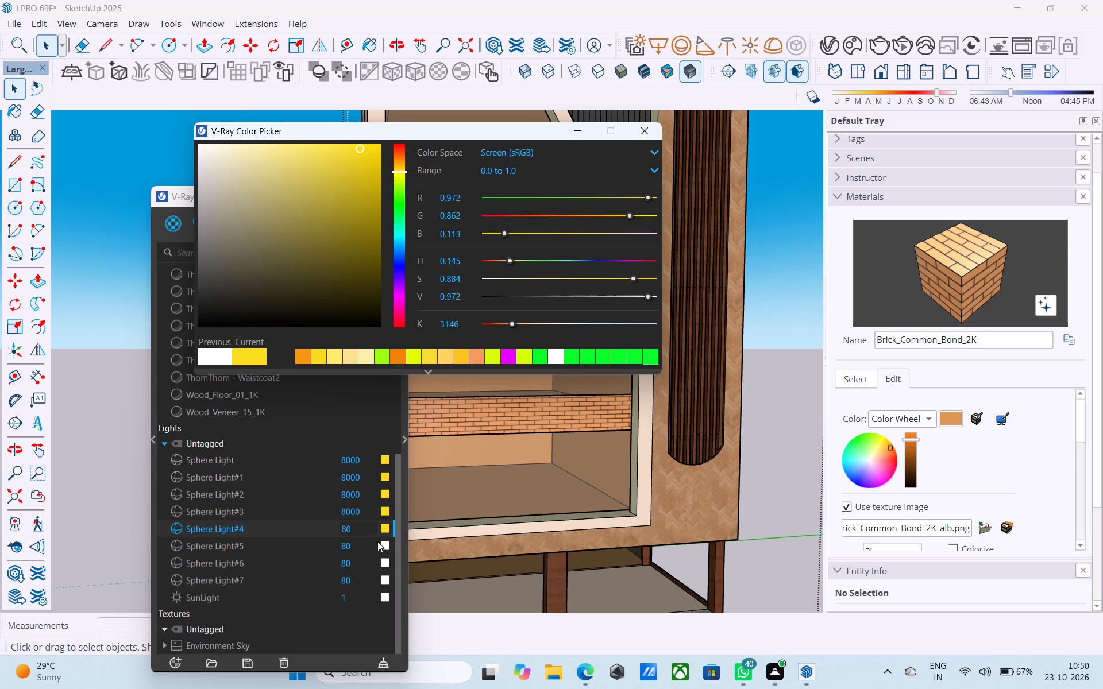
click(385, 548)
Raise the intensity of Sphere Light#4, #5, #6 and #7 to 8000.
click(356, 531)
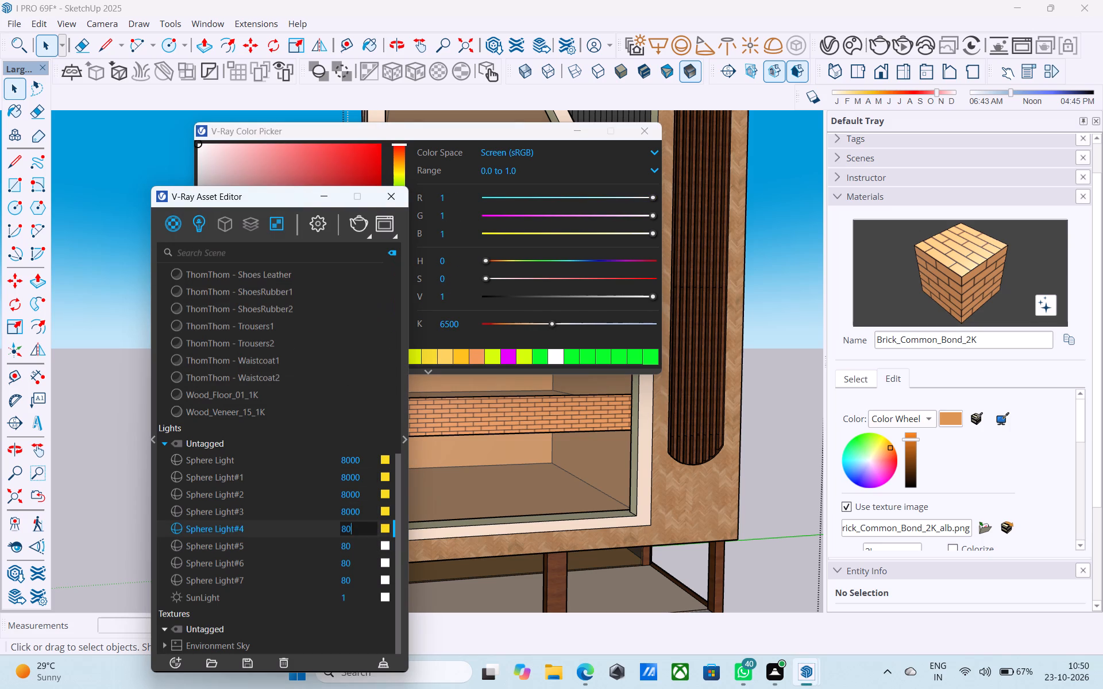
text(00)
click(354, 548)
key(0)
key(0)
click(360, 567)
key(0)
key(0)
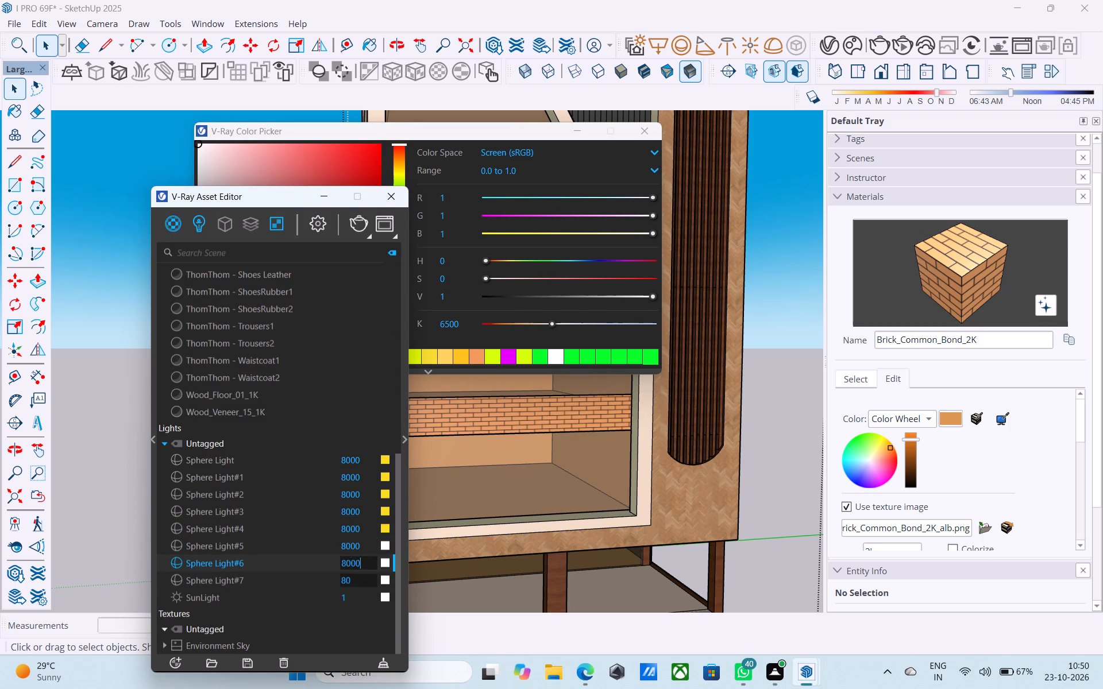
click(355, 579)
text(00)
Colour Sphere Light#5, #6 and #7 with the same golden-yellow swatch and close the asset editor.
click(383, 548)
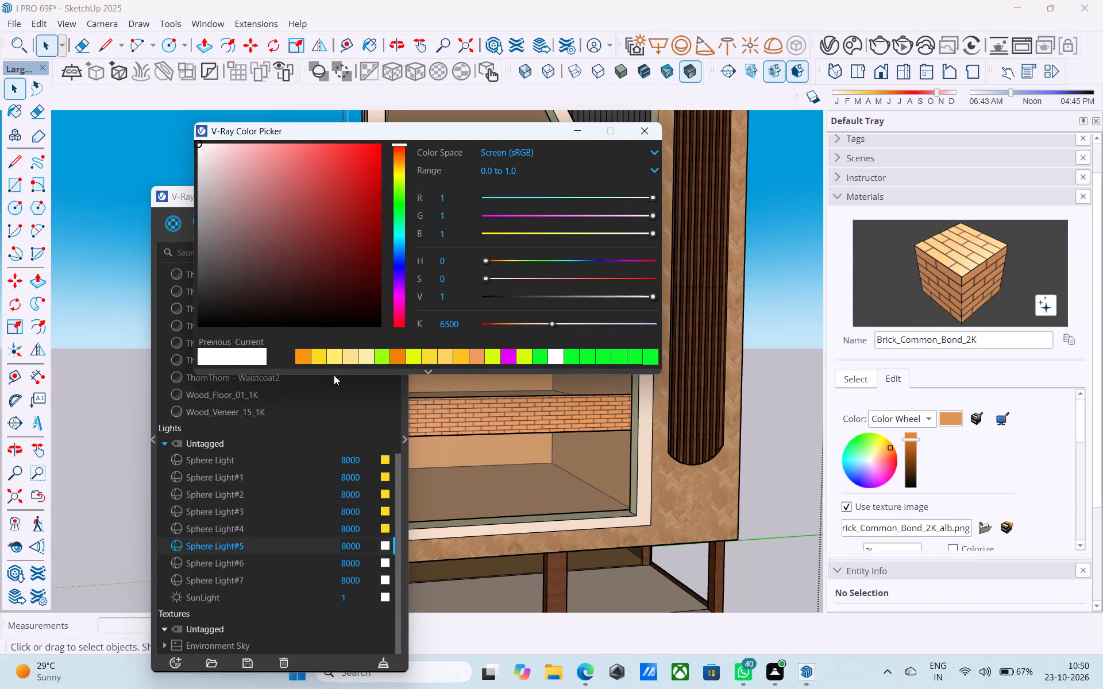
click(320, 353)
click(383, 562)
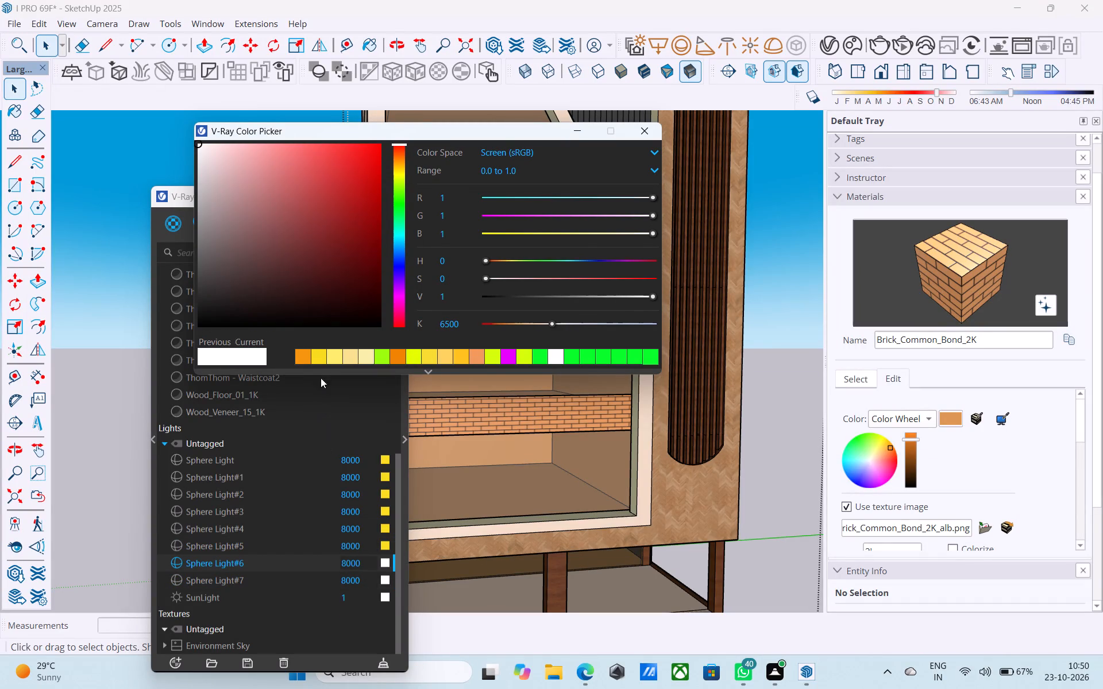
click(321, 363)
click(319, 361)
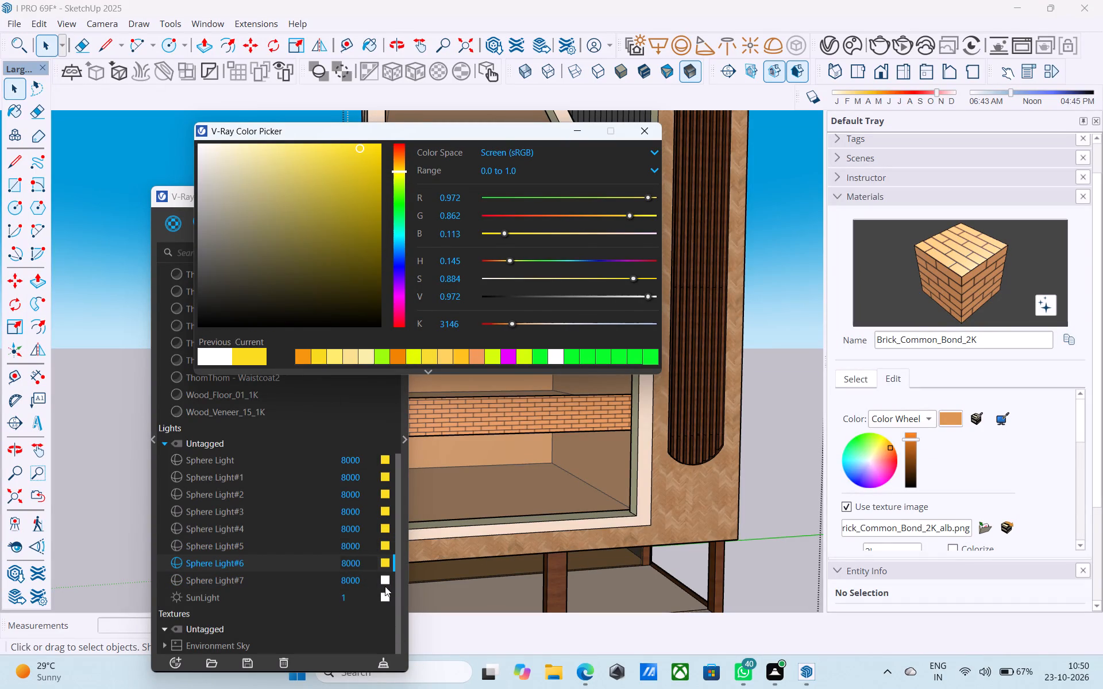
click(384, 580)
click(318, 359)
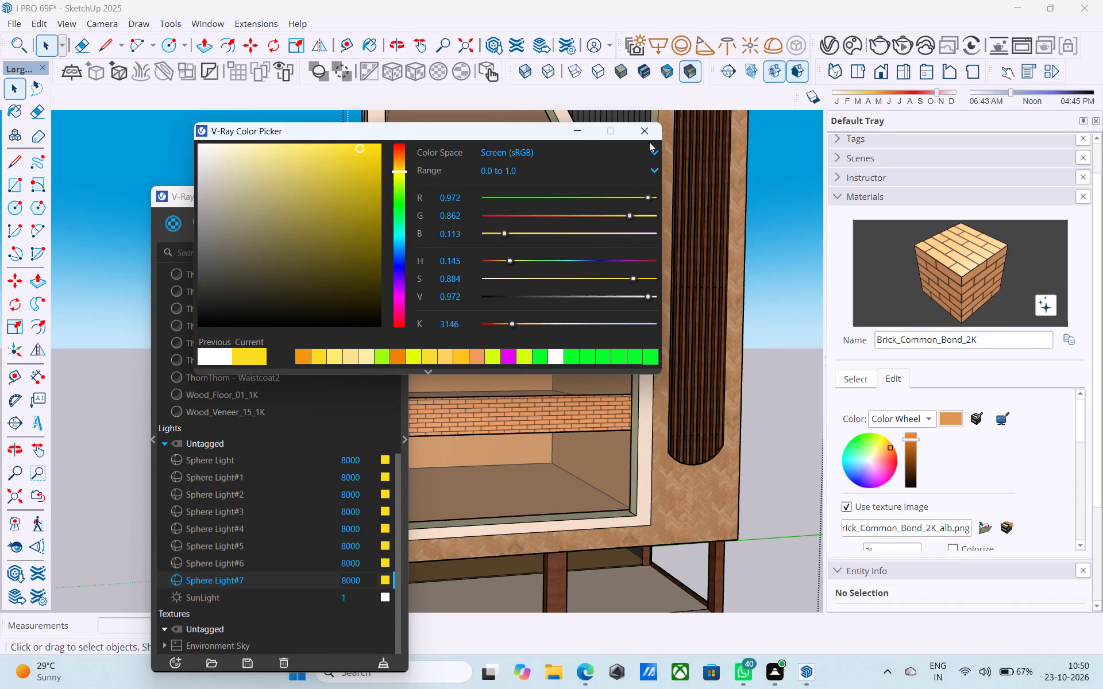
click(647, 129)
scroll(407, 339, down, 2)
click(388, 196)
Examine the tower's balcony ceilings from below and from the side to compare their outlines and fitted corner lights.
scroll(326, 225, down, 3)
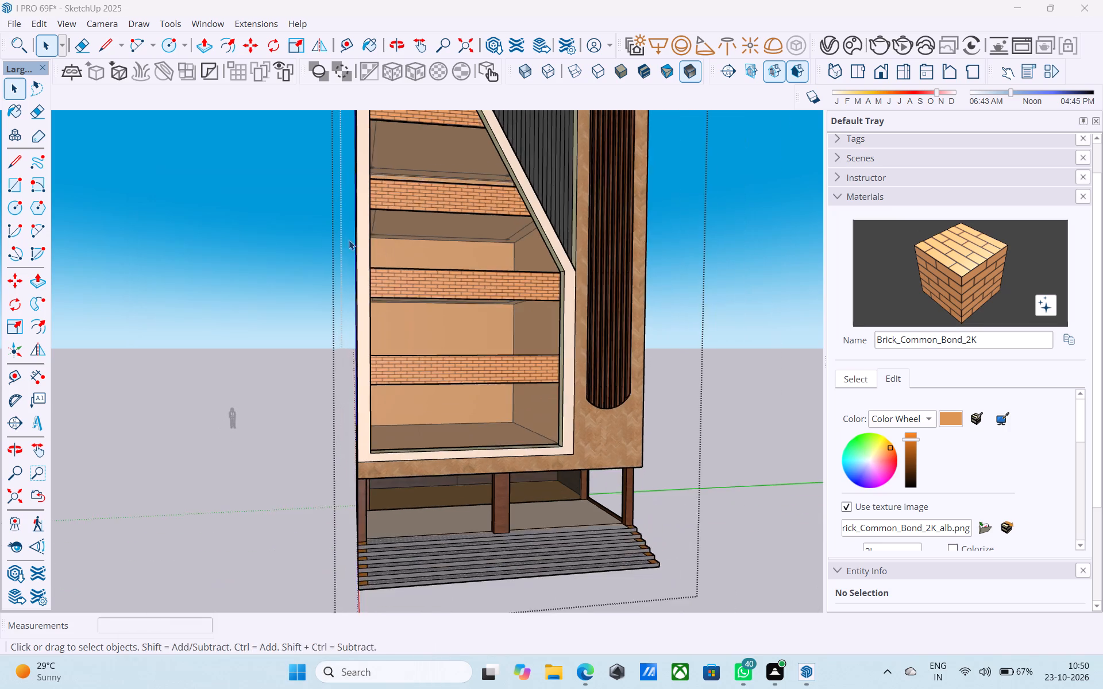
middle_drag(371, 235, 425, 137)
middle_drag(479, 247, 367, 253)
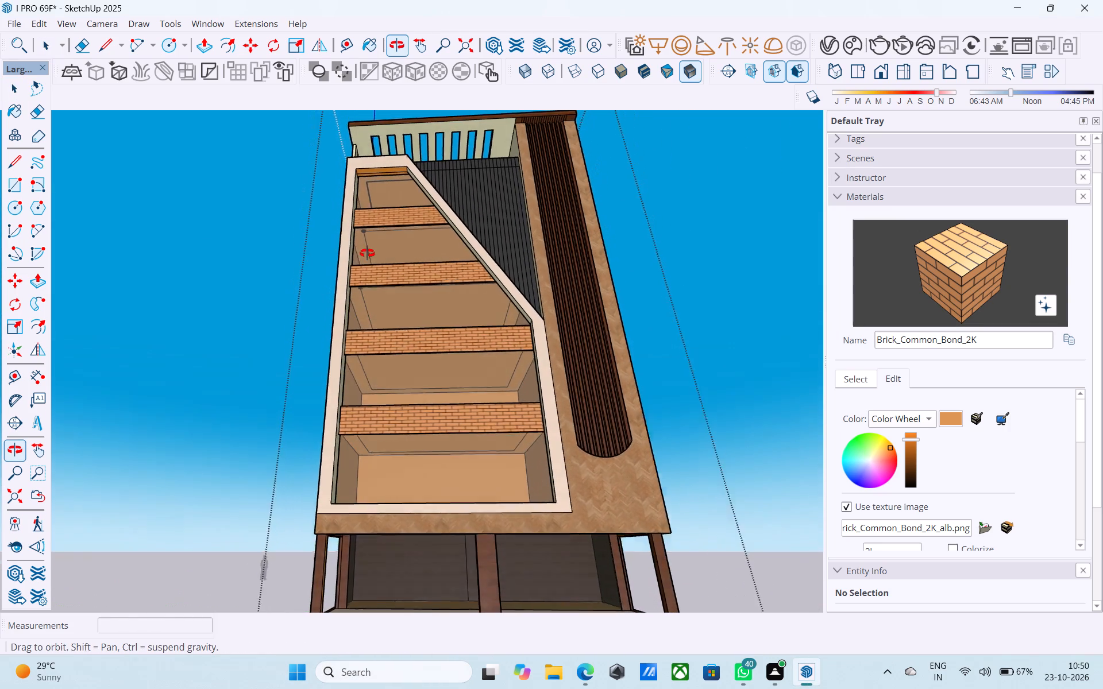
middle_drag(367, 253, 369, 316)
scroll(369, 316, up, 4)
middle_drag(378, 295, 378, 295)
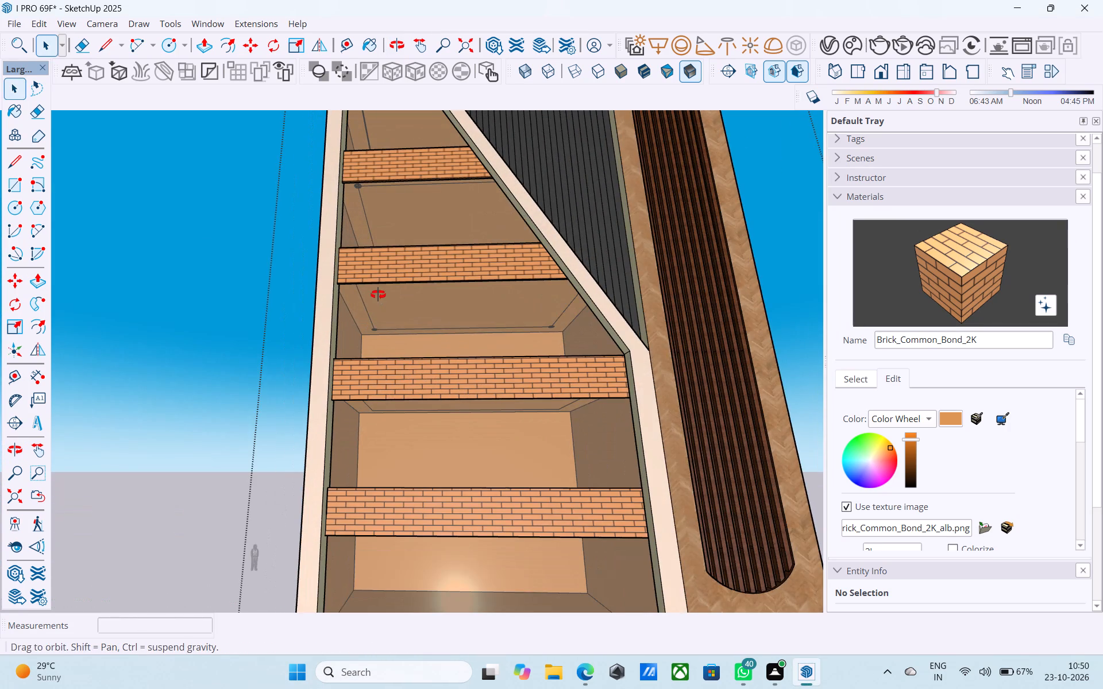
middle_drag(378, 295, 387, 314)
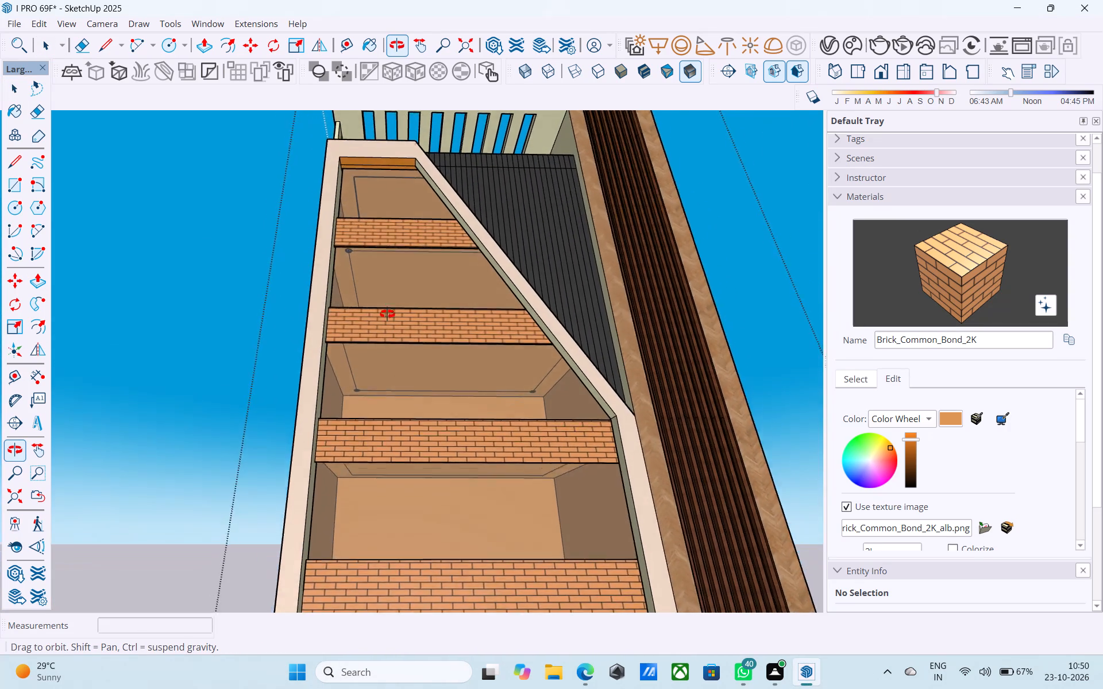
middle_drag(387, 314, 368, 412)
scroll(367, 412, down, 4)
middle_drag(365, 410, 355, 282)
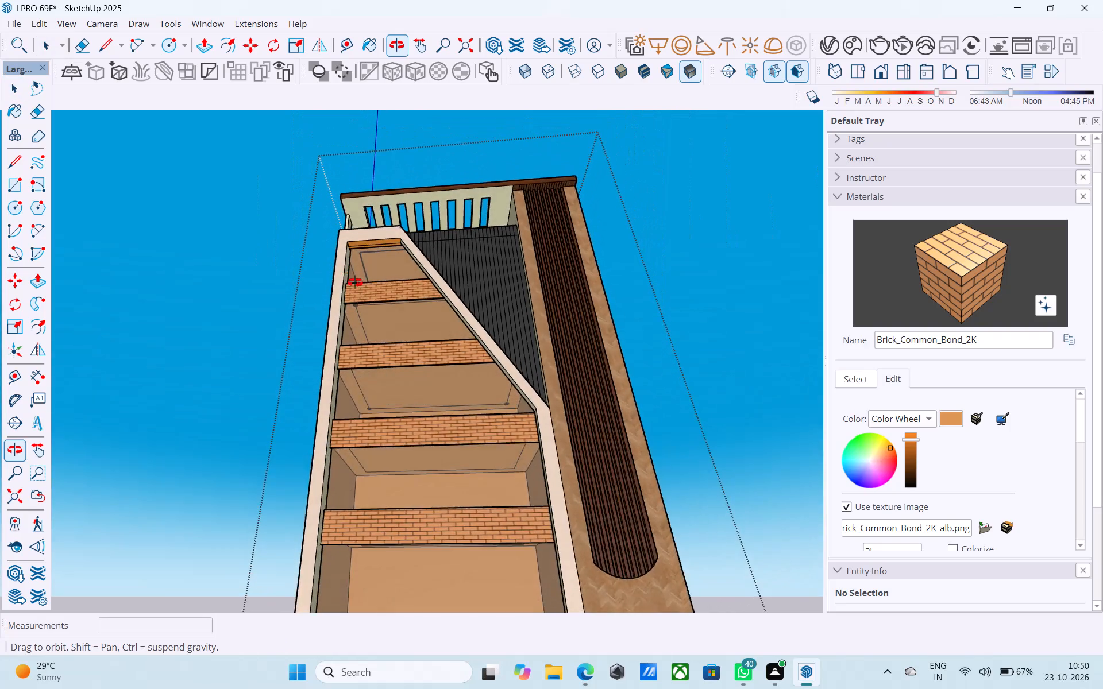
middle_drag(355, 282, 323, 296)
scroll(414, 435, up, 4)
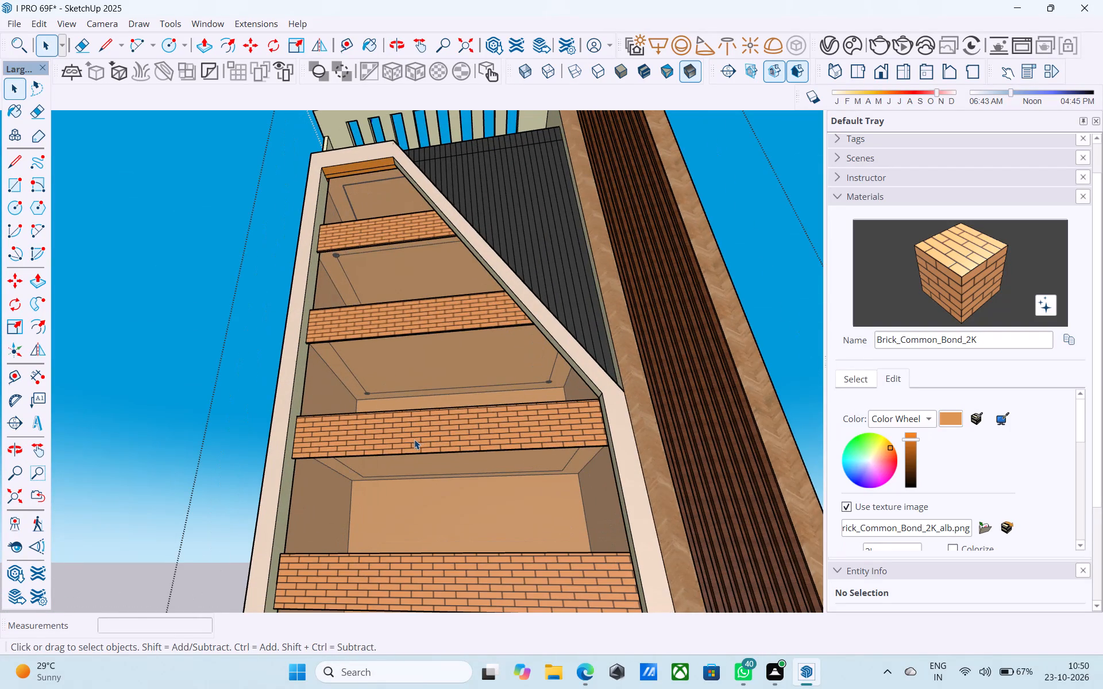
middle_drag(408, 450, 452, 483)
scroll(453, 478, down, 5)
middle_drag(453, 478, 580, 491)
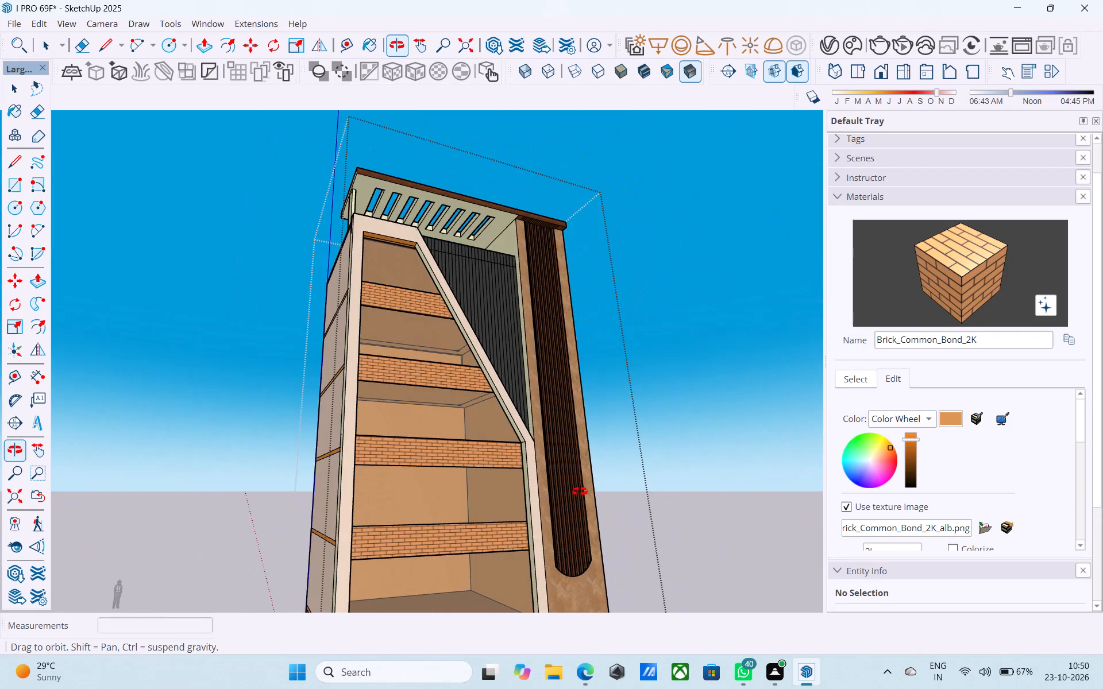
middle_drag(580, 491, 481, 493)
scroll(465, 485, down, 4)
middle_drag(464, 485, 464, 485)
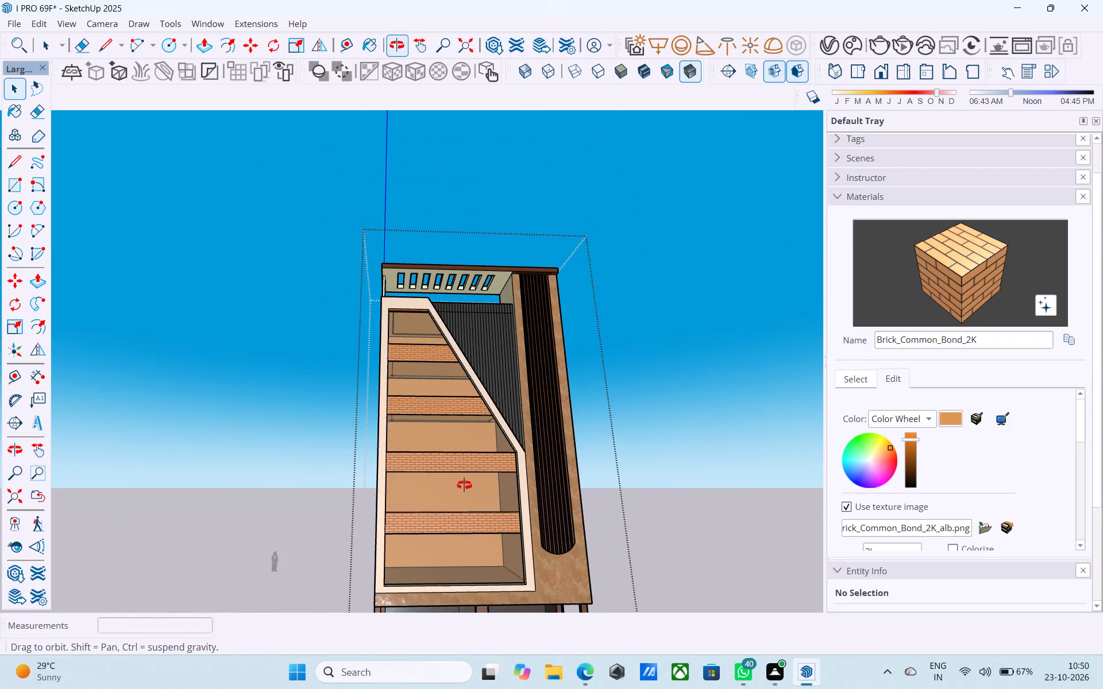
middle_drag(464, 485, 430, 417)
Select the sphere light in one corner recess of the lit ceiling between the second and third brick parapets from the top.
scroll(419, 422, up, 4)
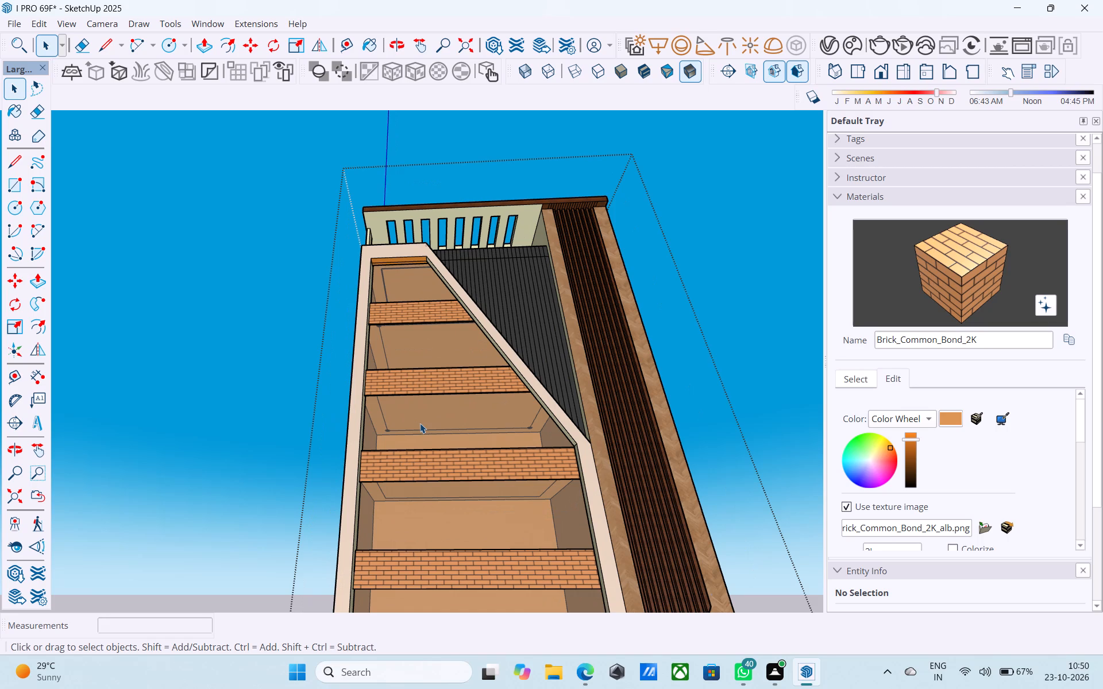
scroll(426, 441, up, 2)
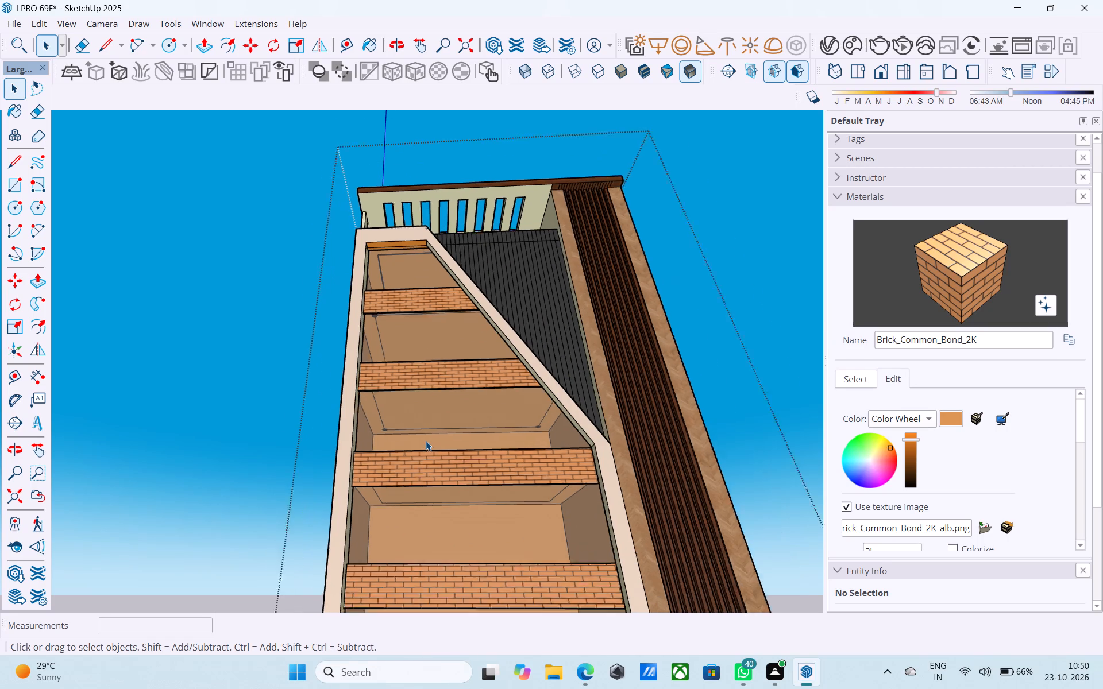
scroll(426, 441, up, 16)
scroll(427, 434, up, 18)
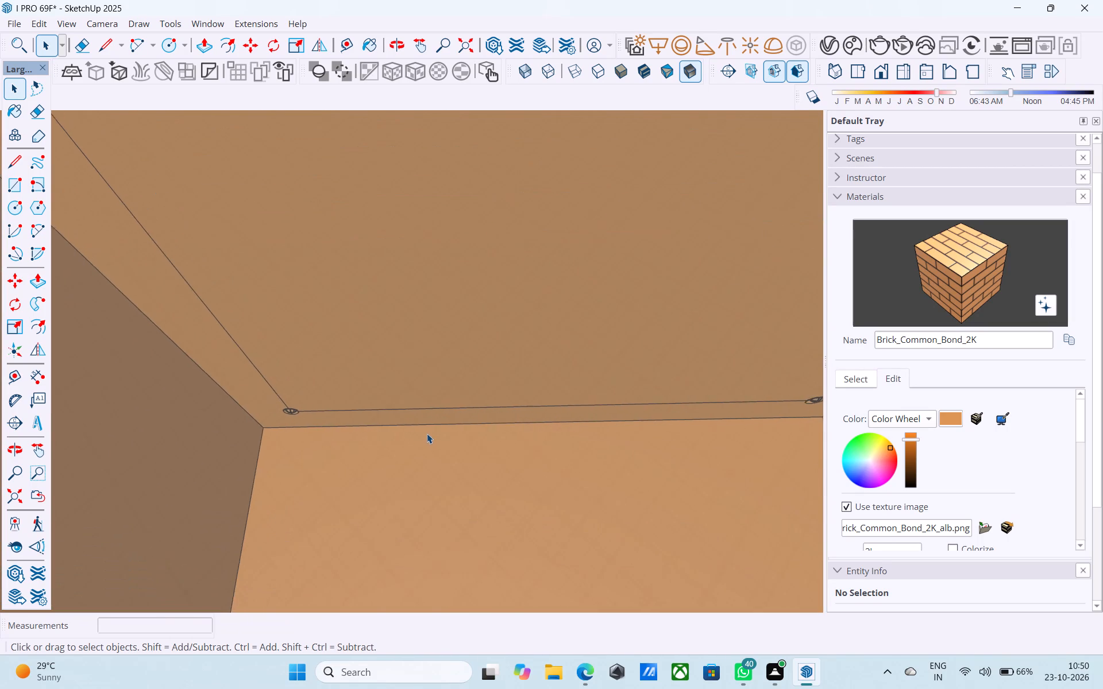
scroll(427, 433, up, 13)
scroll(427, 433, up, 20)
scroll(427, 433, up, 6)
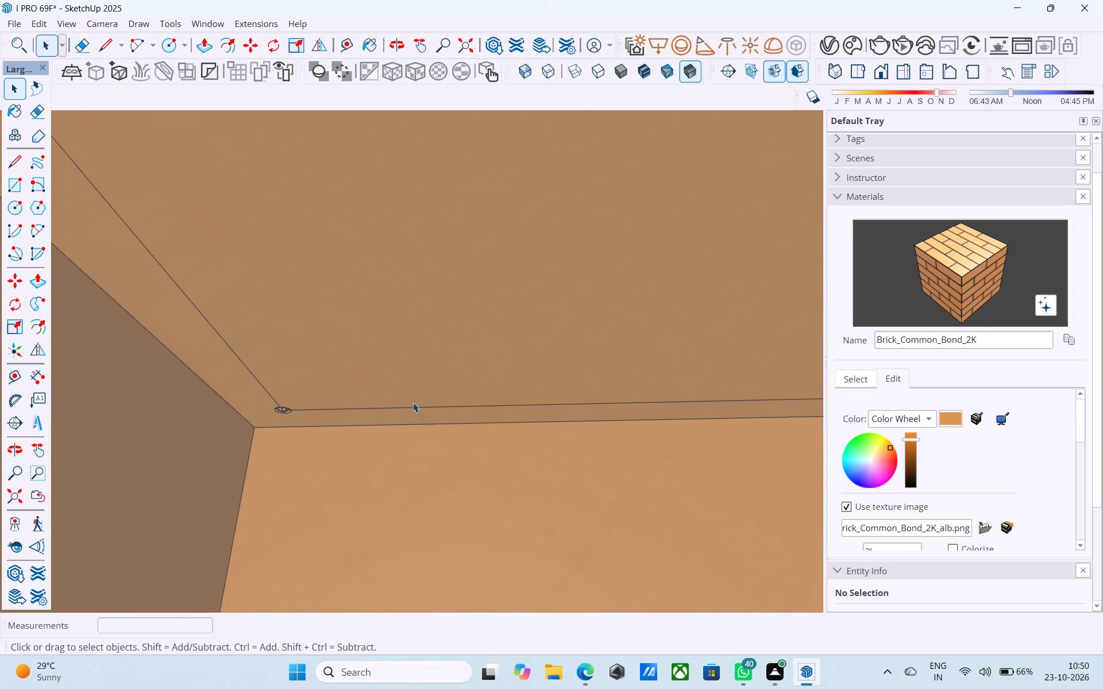
scroll(413, 402, up, 14)
middle_drag(376, 407, 100, 424)
middle_drag(469, 382, 464, 379)
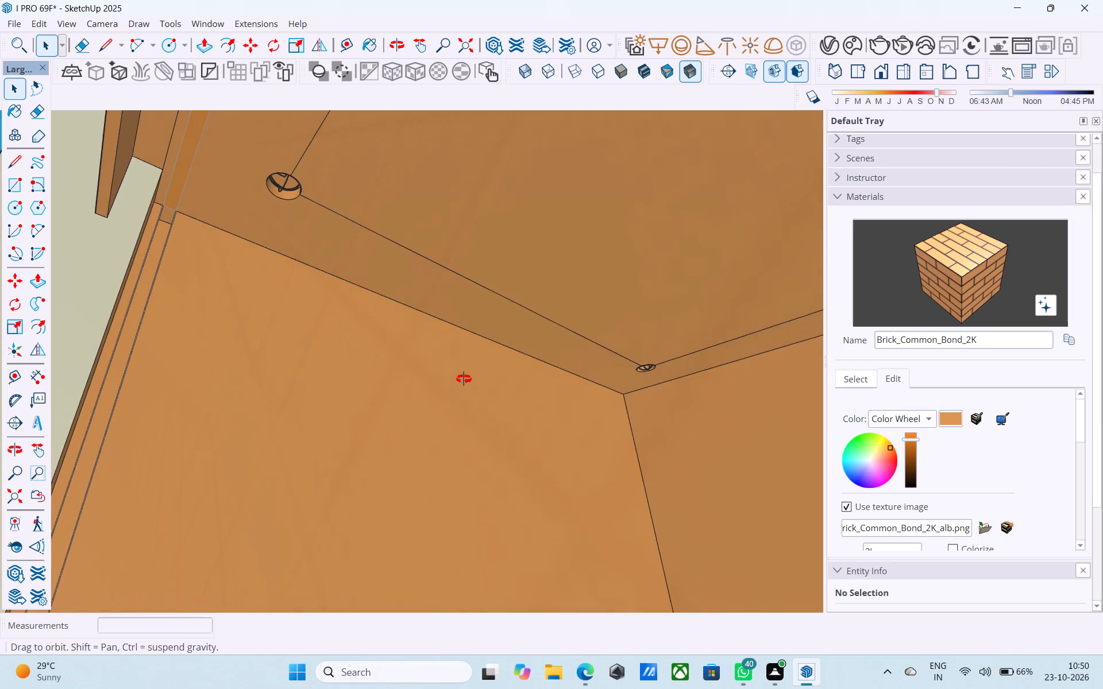
middle_drag(464, 379, 281, 380)
shift+middle_drag(482, 382, 157, 376)
shift+middle_drag(504, 295, 438, 295)
scroll(450, 253, up, 4)
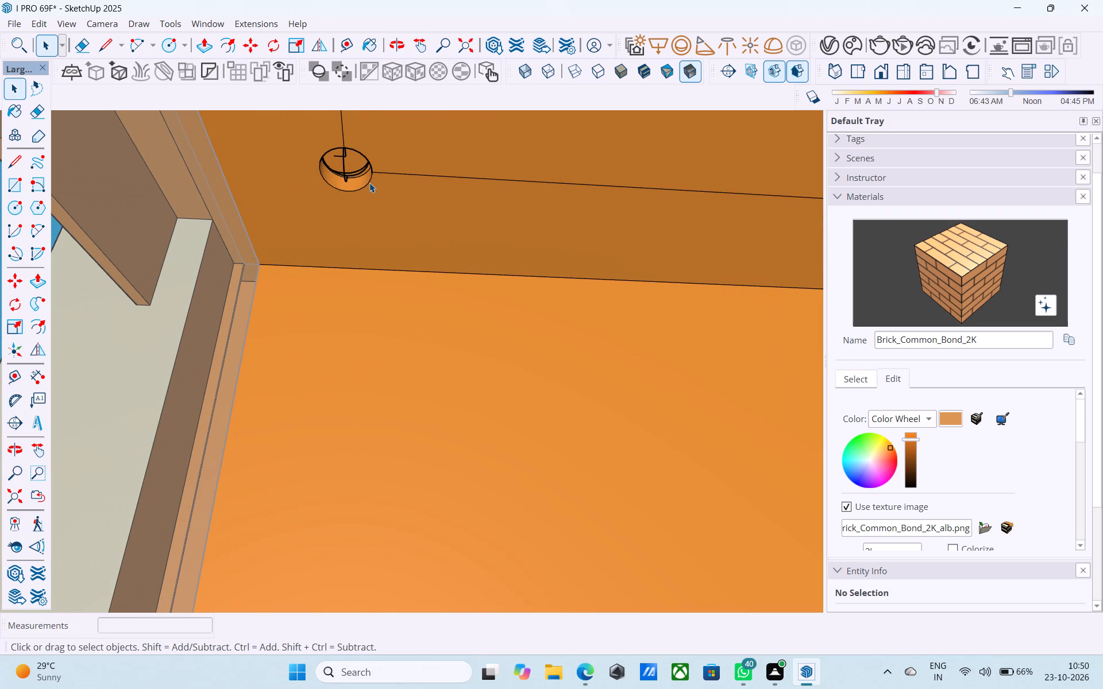
click(356, 172)
Add the sphere light in the neighbouring corner recess of the same ceiling to the selection.
shift+middle_drag(647, 217, 554, 206)
shift+middle_drag(574, 216, 235, 179)
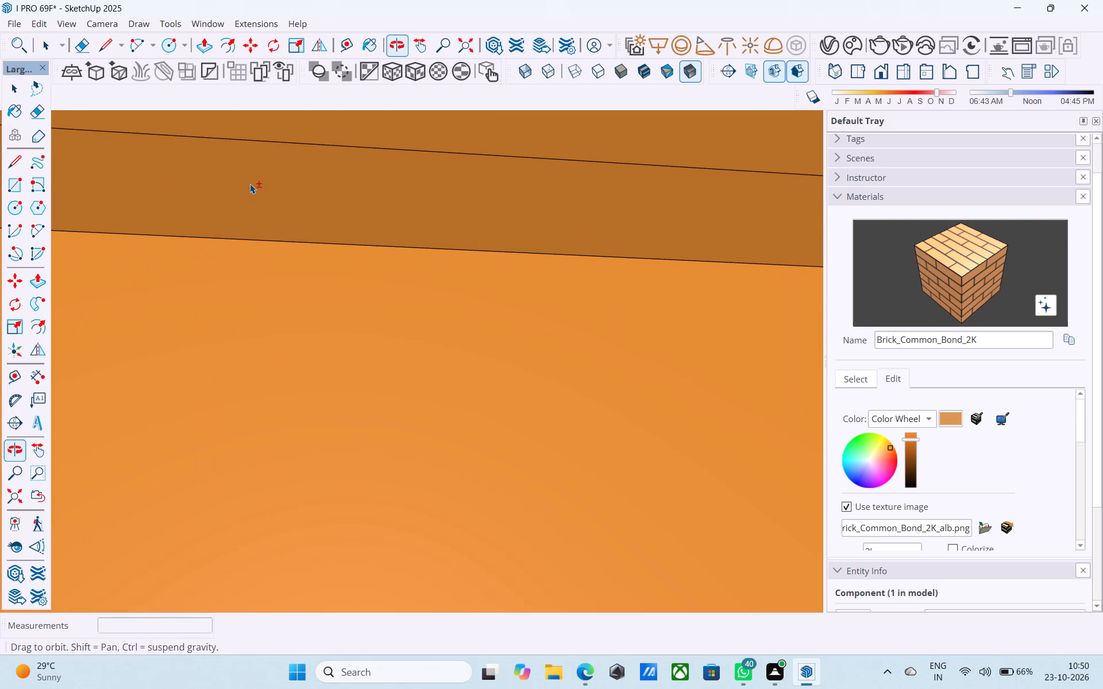
middle_drag(653, 300, 594, 249)
shift+scroll(688, 325, up, 3)
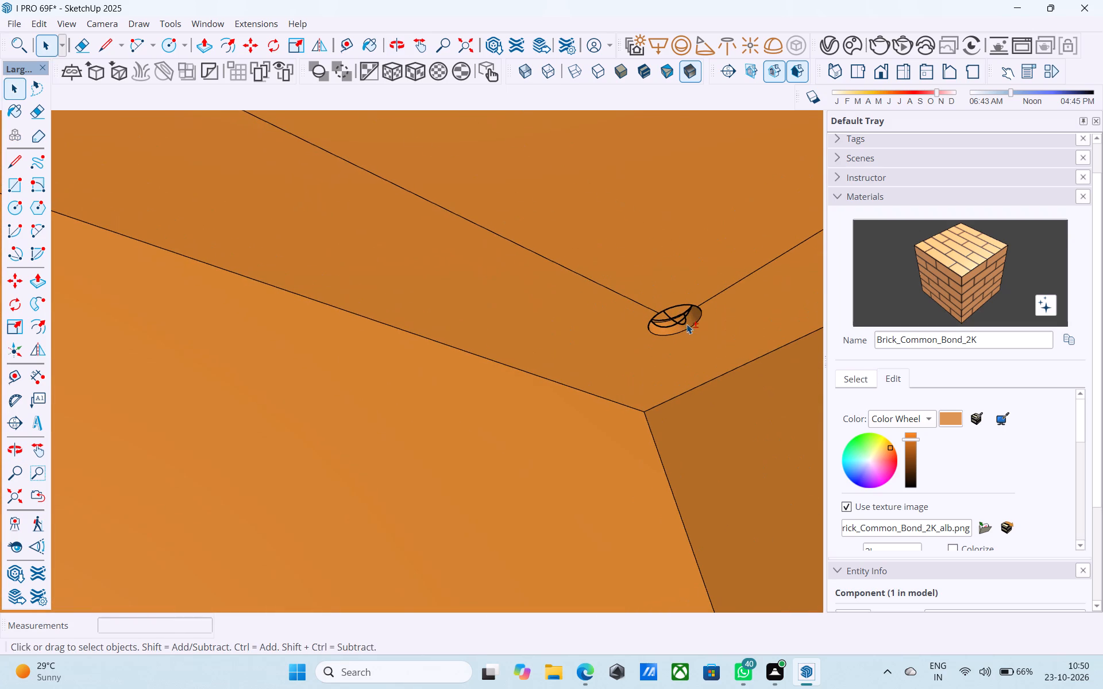
shift+click(680, 319)
shift+scroll(670, 318, up, 7)
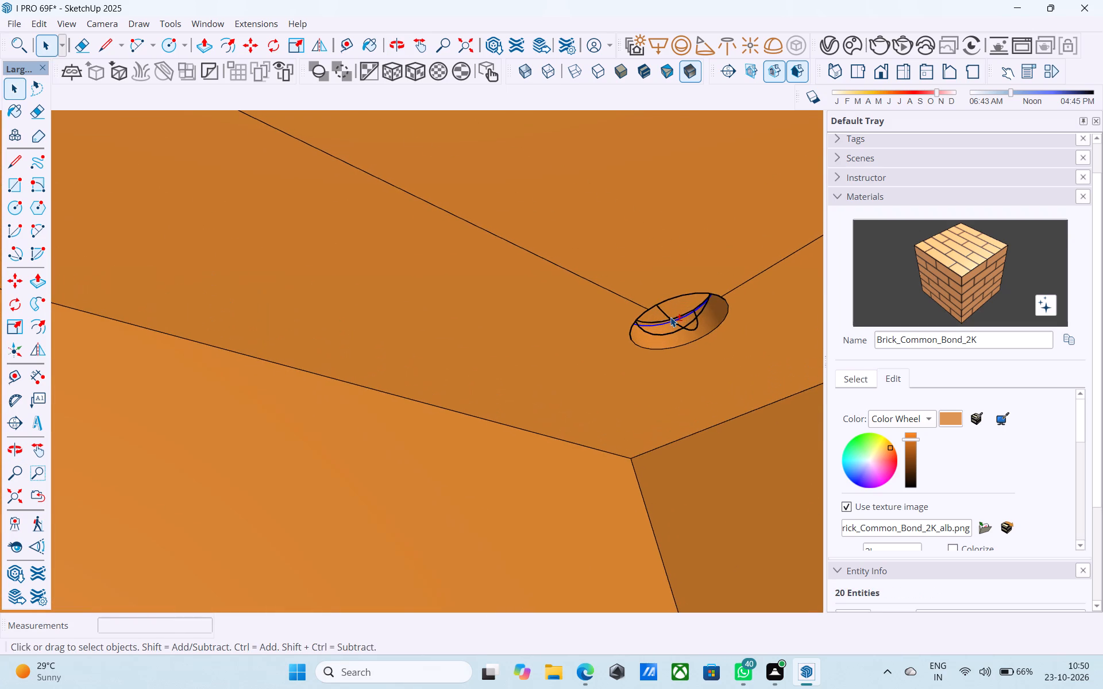
shift+click(670, 316)
Add the sphere light in the third corner recess of the ceiling between the second and third brick parapets to the selection.
shift+scroll(664, 315, down, 20)
shift+scroll(664, 315, down, 8)
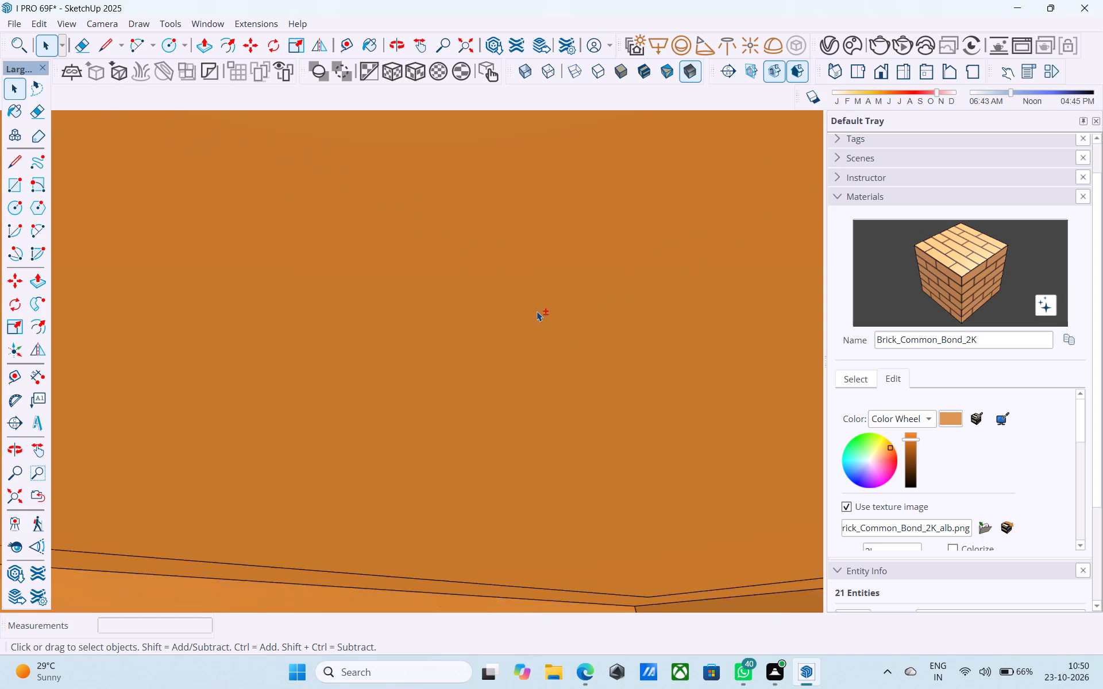
shift+scroll(537, 311, down, 1)
shift+middle_drag(531, 311, 662, 539)
shift+scroll(610, 236, up, 1)
shift+middle_drag(591, 273, 442, 614)
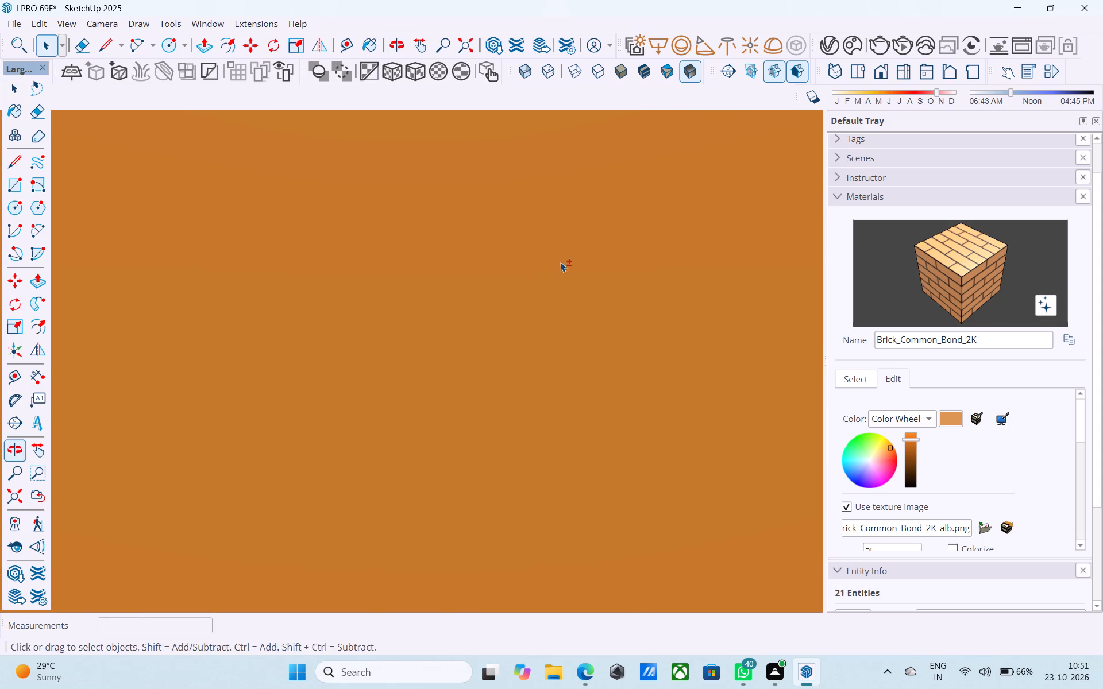
shift+middle_drag(559, 266, 331, 672)
shift+scroll(331, 688, up, 1)
shift+middle_drag(484, 322, 242, 416)
shift+middle_drag(463, 384, 391, 401)
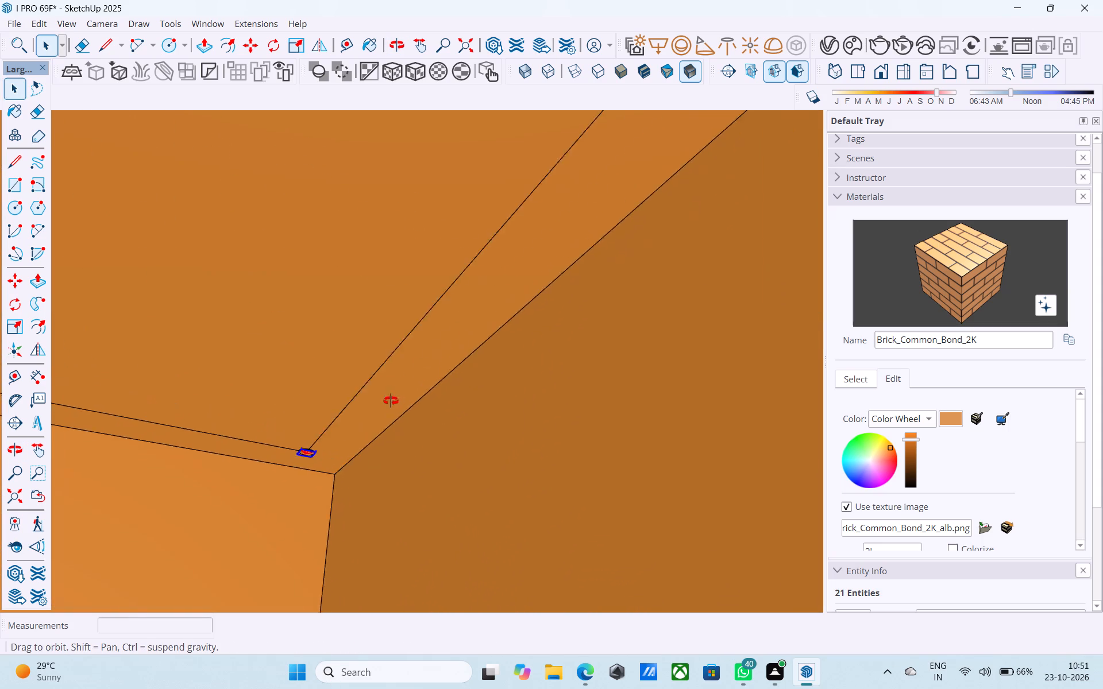
shift+middle_drag(391, 401, 259, 360)
shift+middle_drag(543, 393, 493, 400)
shift+scroll(525, 214, up, 2)
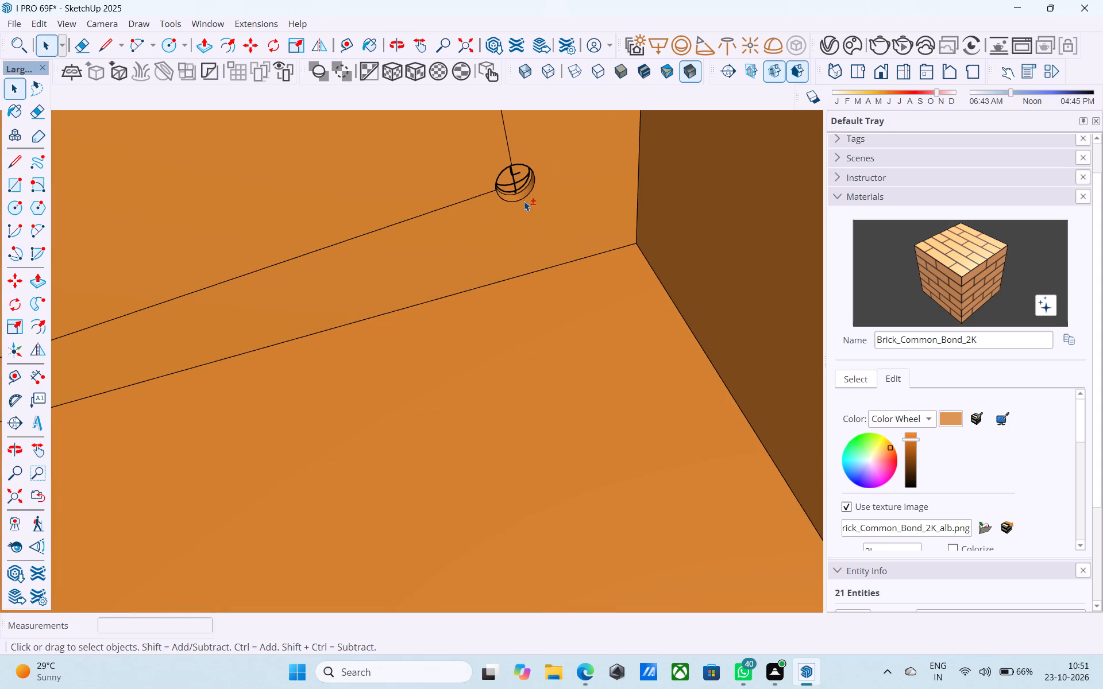
shift+click(514, 190)
Add the sphere light in the fourth corner recess of the same ceiling to the selection.
shift+scroll(527, 201, down, 7)
shift+middle_drag(522, 230, 494, 378)
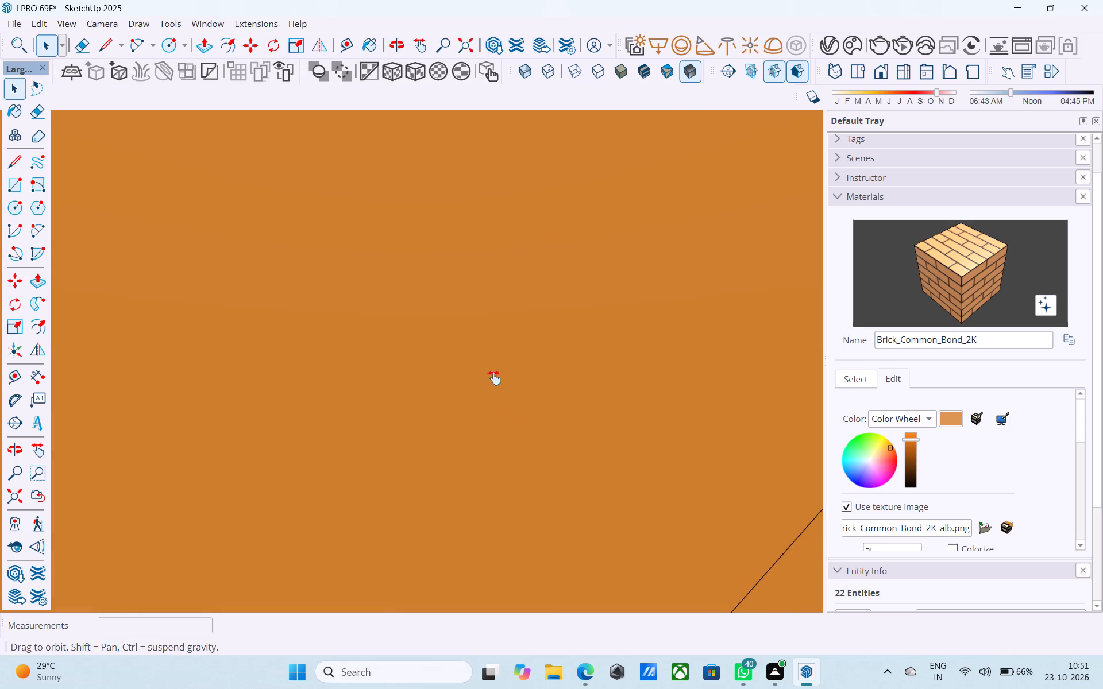
shift+middle_drag(494, 378, 528, 500)
shift+middle_drag(538, 304, 538, 620)
shift+middle_drag(550, 358, 551, 617)
shift+scroll(541, 688, up, 1)
shift+middle_drag(577, 371, 500, 561)
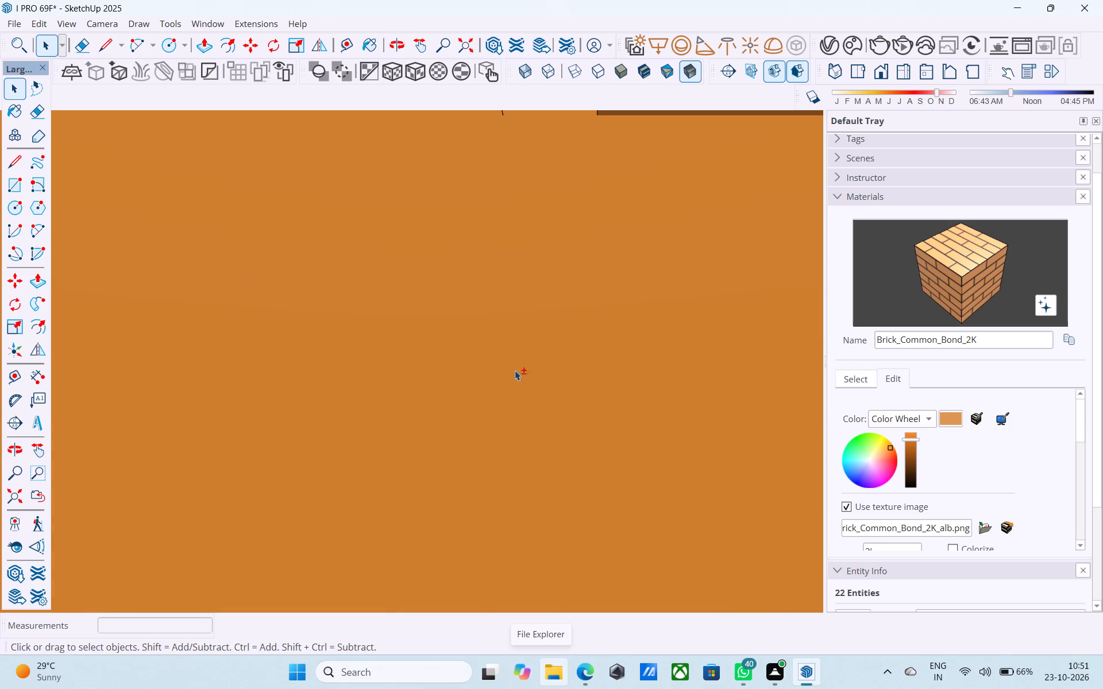
shift+middle_drag(517, 409, 525, 577)
shift+middle_drag(585, 289, 560, 497)
middle_drag(445, 361, 635, 348)
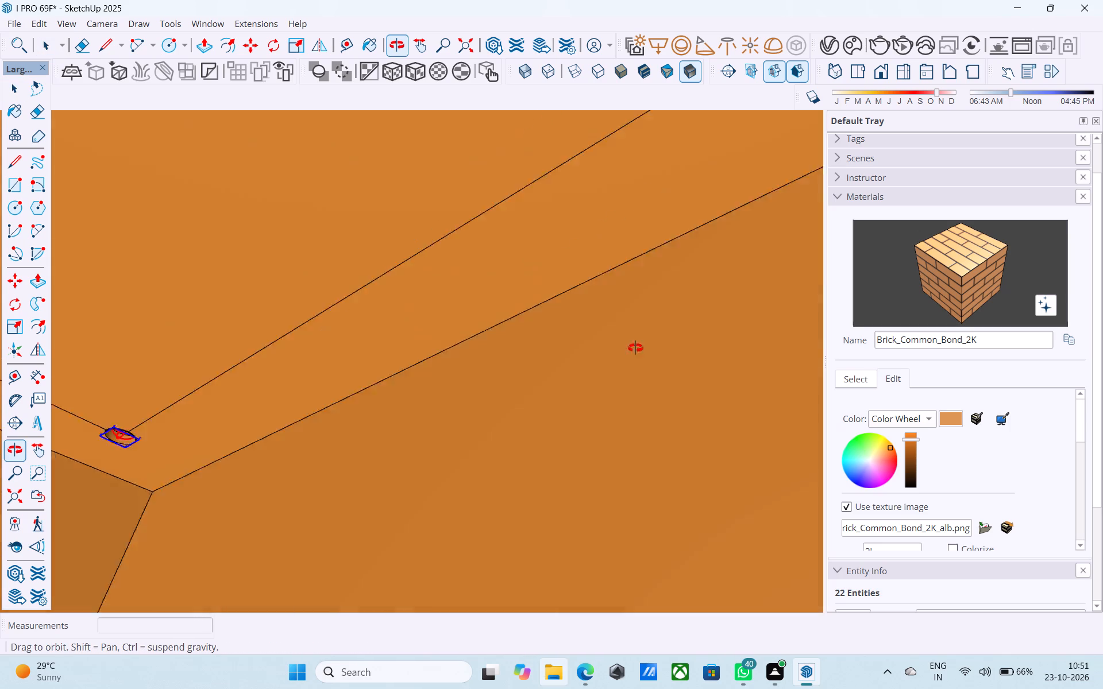
middle_drag(635, 348, 599, 326)
shift+scroll(589, 317, up, 3)
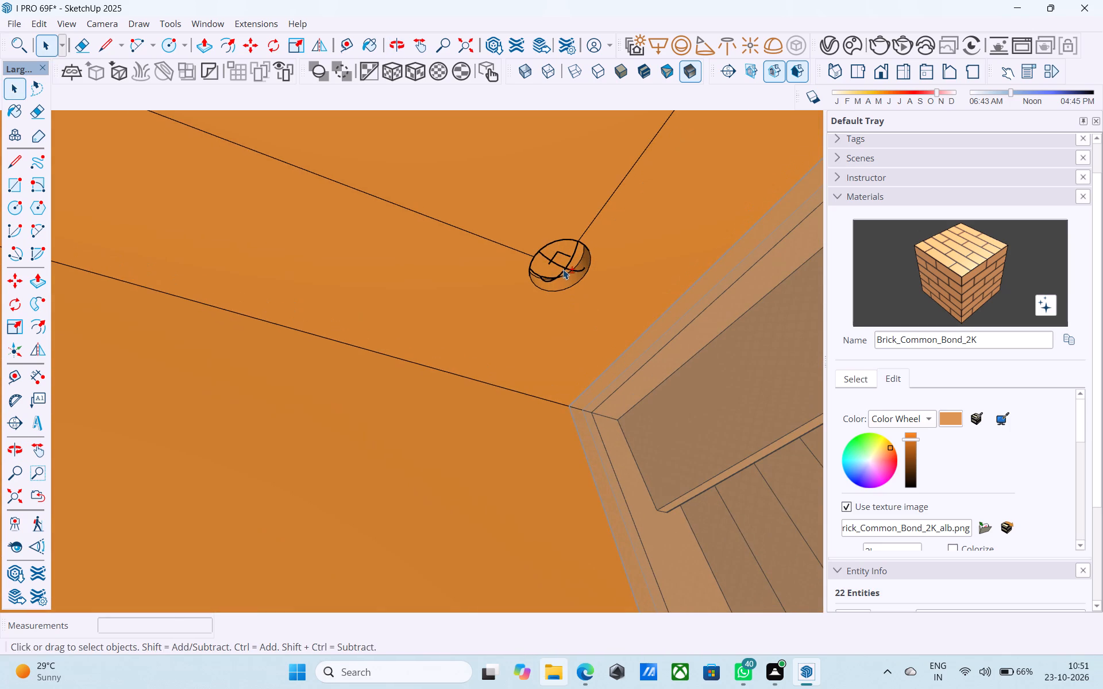
shift+click(564, 268)
Copy the selected corner lights one floor down to the ceiling below the third brick parapet, using matching parapet top corners as reference points.
shift+middle_drag(578, 281, 218, 315)
scroll(260, 303, down, 9)
scroll(286, 311, up, 1)
scroll(286, 311, down, 5)
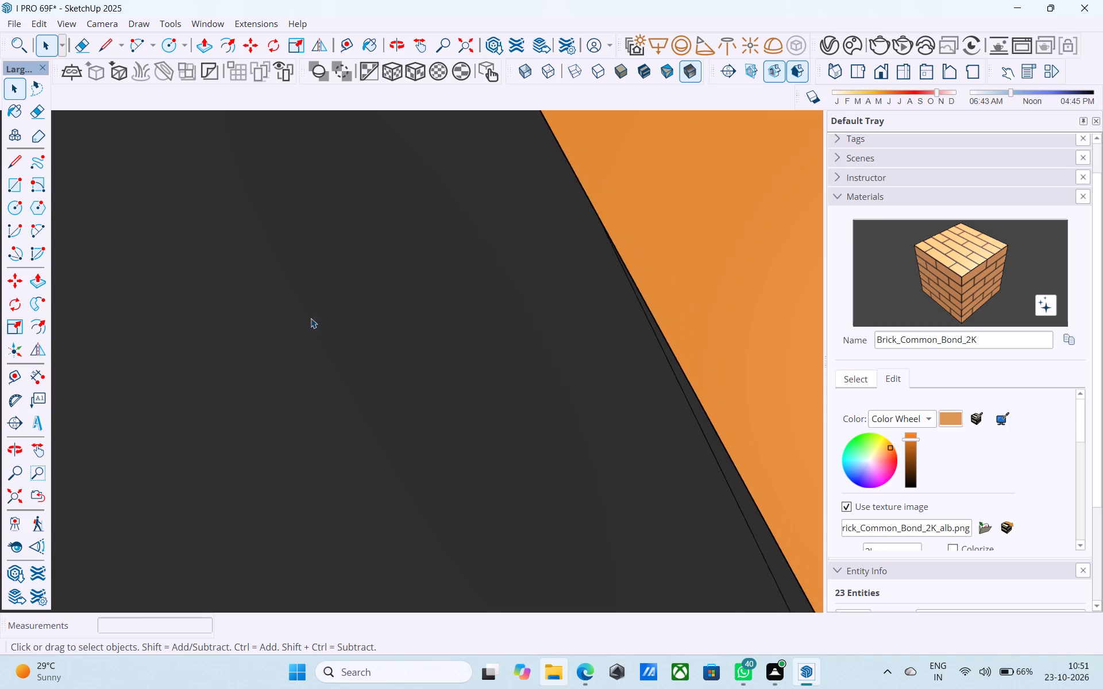
scroll(311, 318, down, 20)
scroll(311, 318, down, 20)
scroll(311, 318, down, 3)
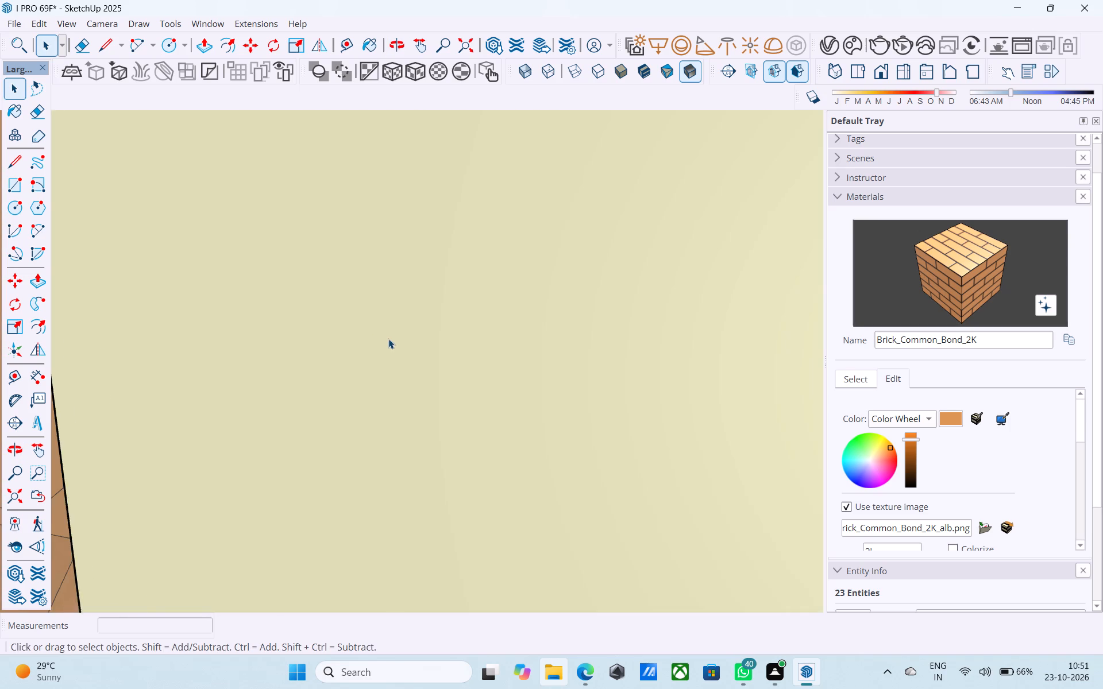
scroll(388, 339, down, 20)
scroll(388, 339, down, 20)
scroll(388, 339, down, 3)
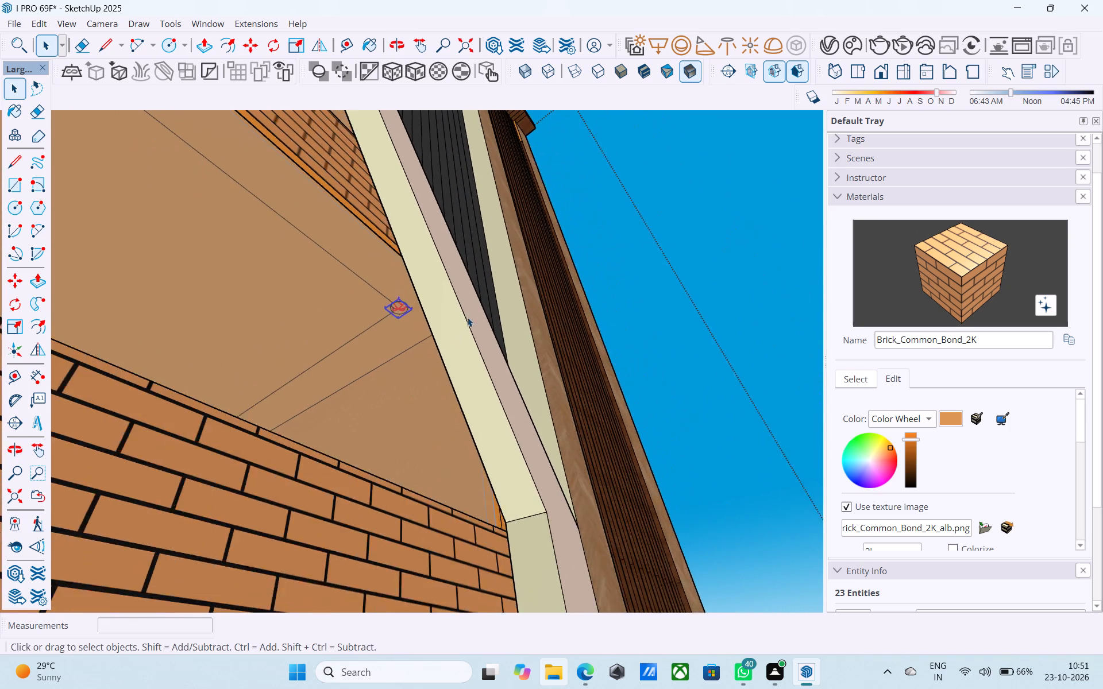
scroll(467, 317, down, 6)
middle_drag(460, 322, 434, 390)
scroll(449, 335, down, 9)
middle_drag(441, 361, 358, 415)
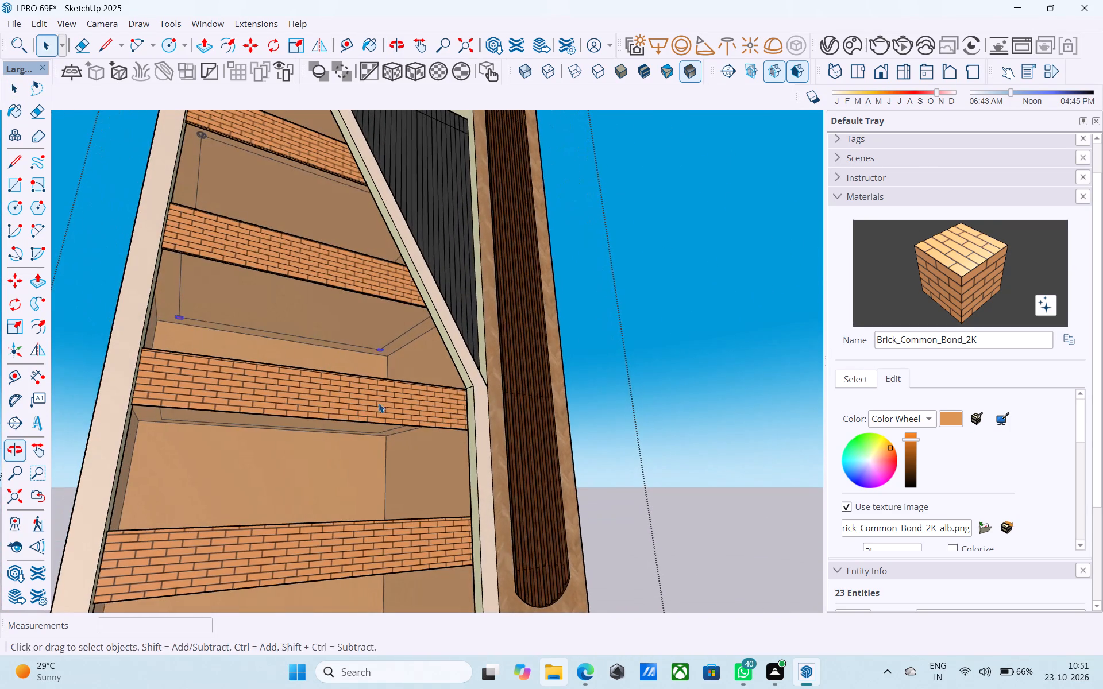
middle_drag(456, 384, 368, 474)
shift+middle_drag(353, 444, 336, 460)
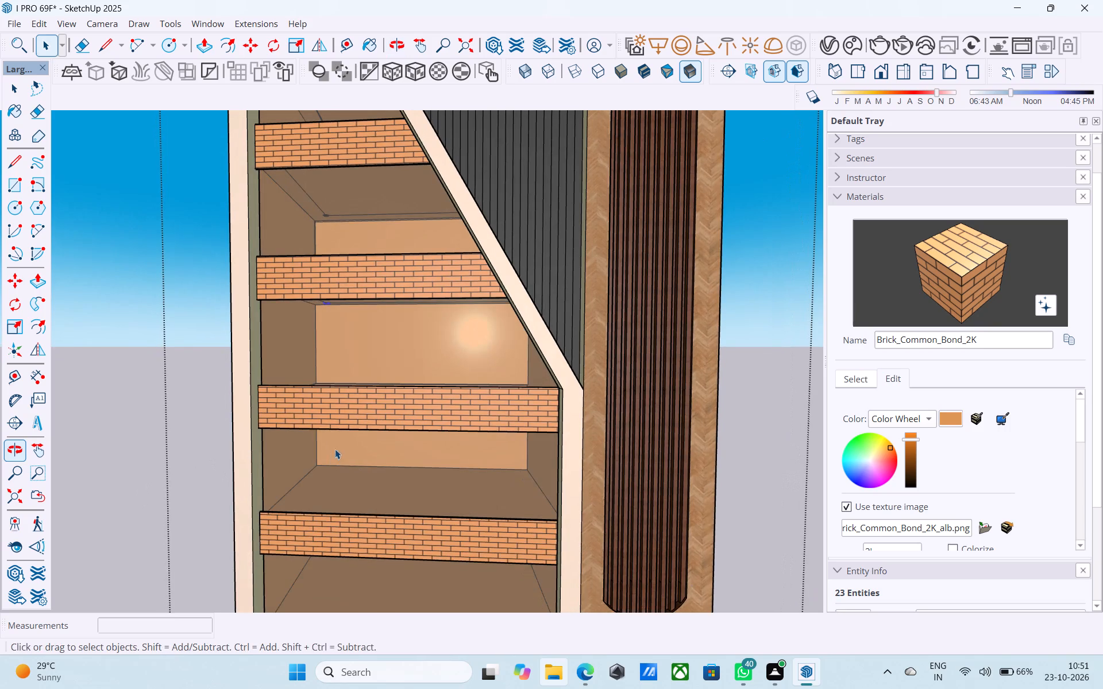
key(m)
scroll(276, 260, up, 8)
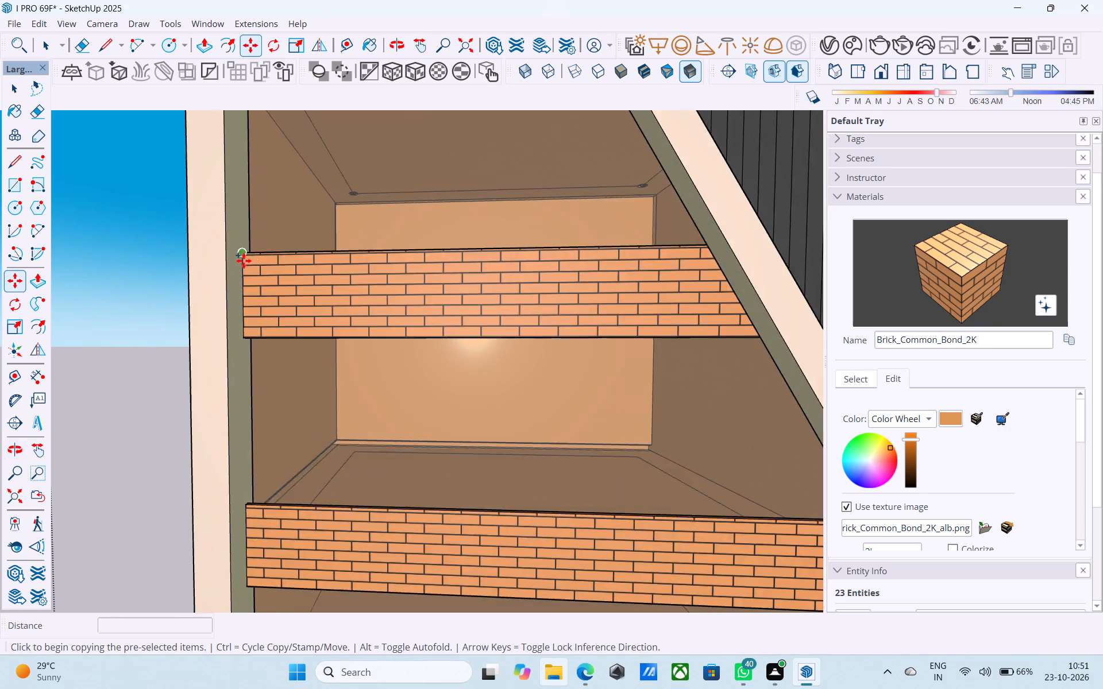
scroll(244, 261, up, 16)
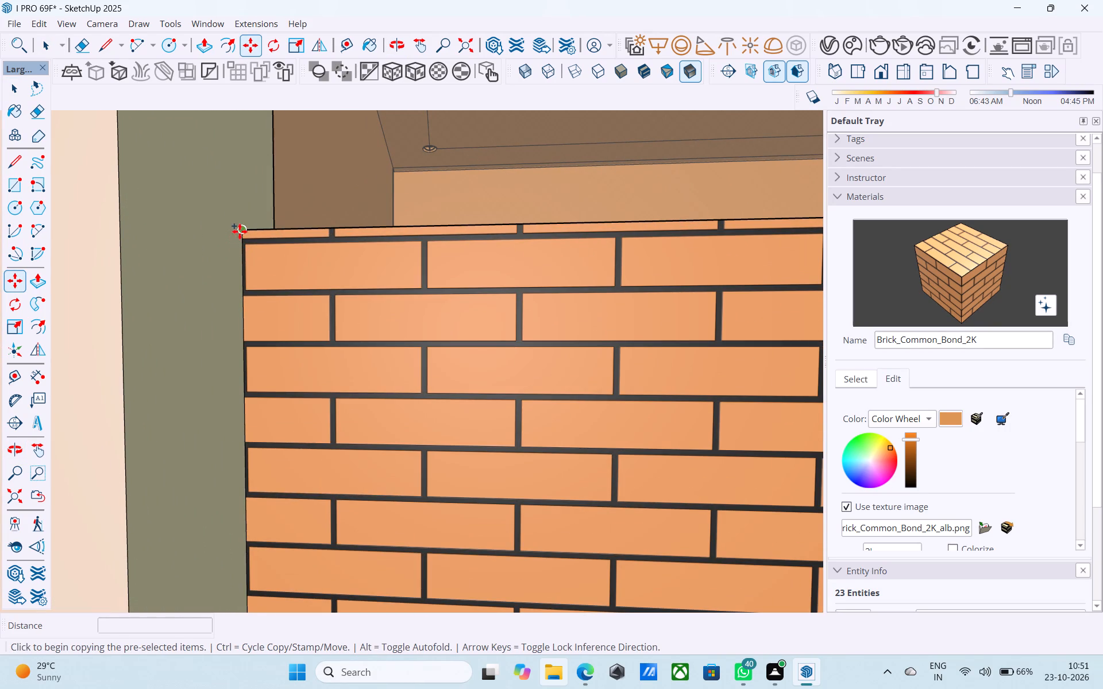
click(240, 231)
scroll(250, 190, down, 16)
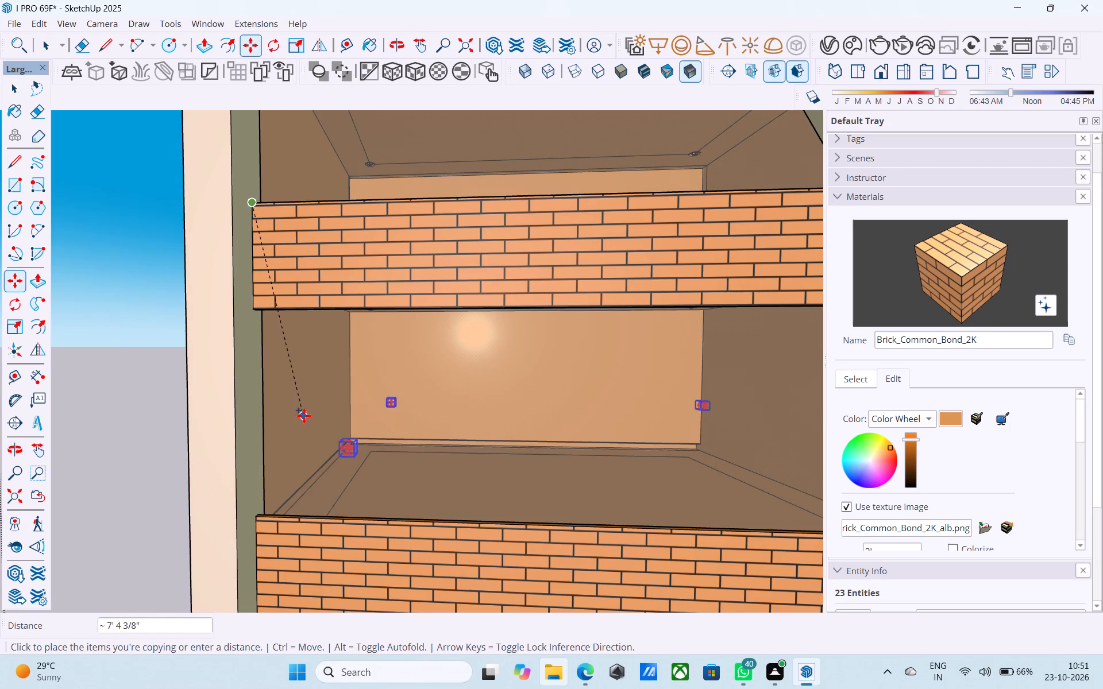
shift+middle_drag(308, 420, 323, 273)
middle_drag(328, 414, 347, 339)
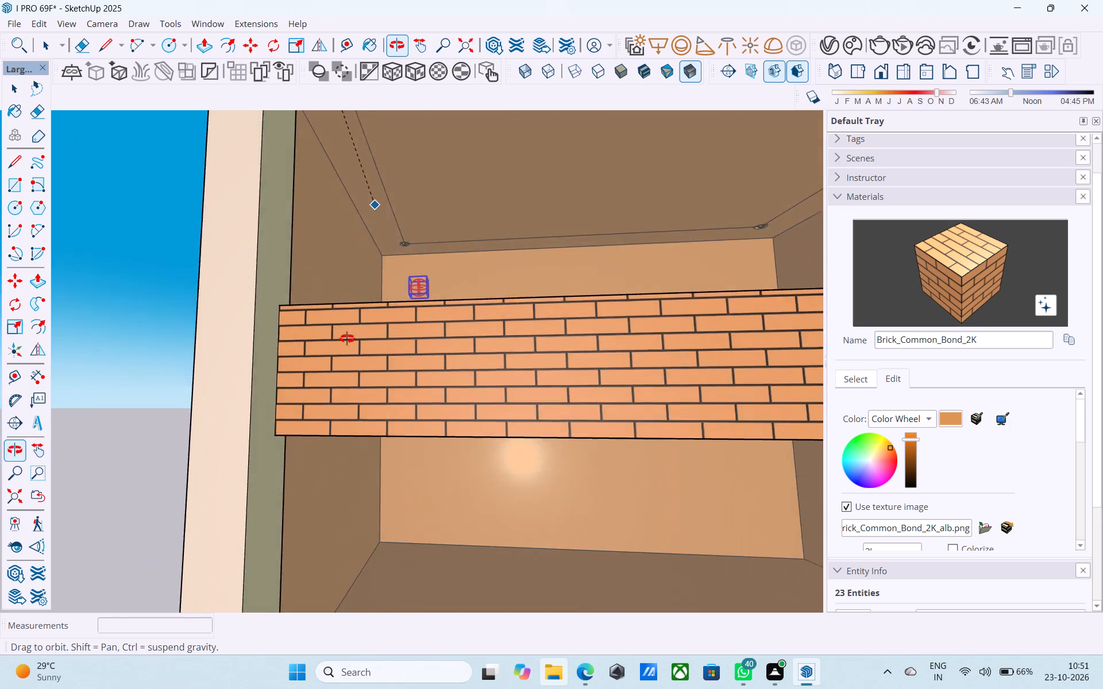
middle_drag(347, 339, 337, 365)
scroll(267, 317, up, 8)
click(287, 312)
Copy the selected corner lights another floor down to the ceiling below the fourth brick parapet, from parapet corner to parapet corner.
scroll(333, 246, down, 3)
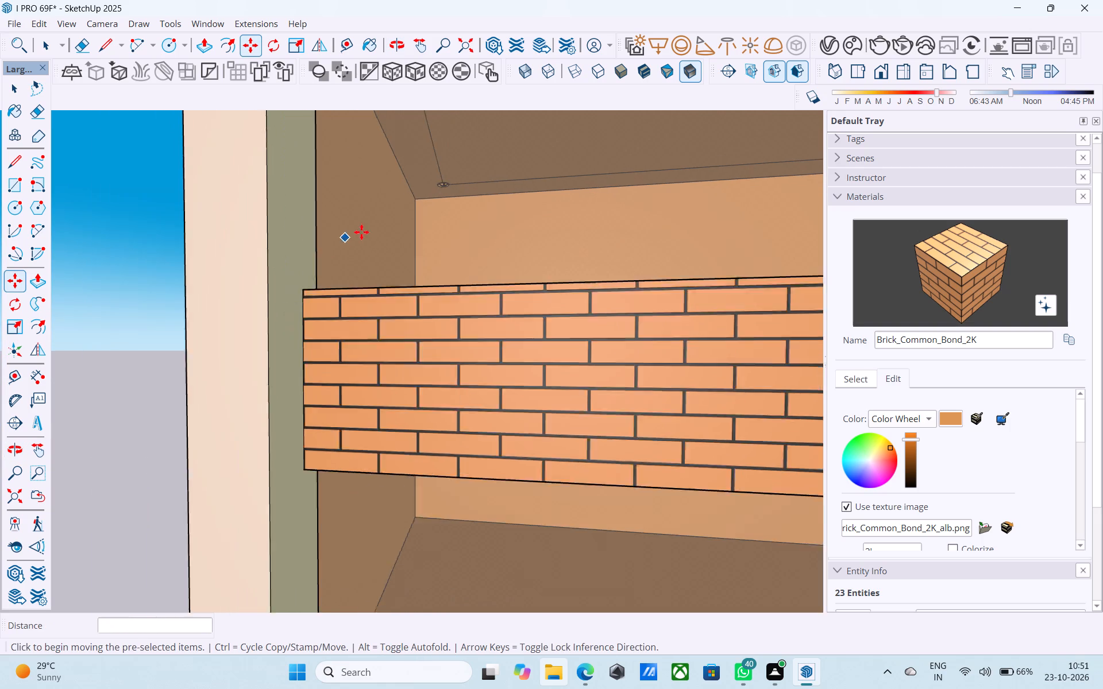
scroll(361, 232, down, 13)
middle_drag(369, 272, 391, 240)
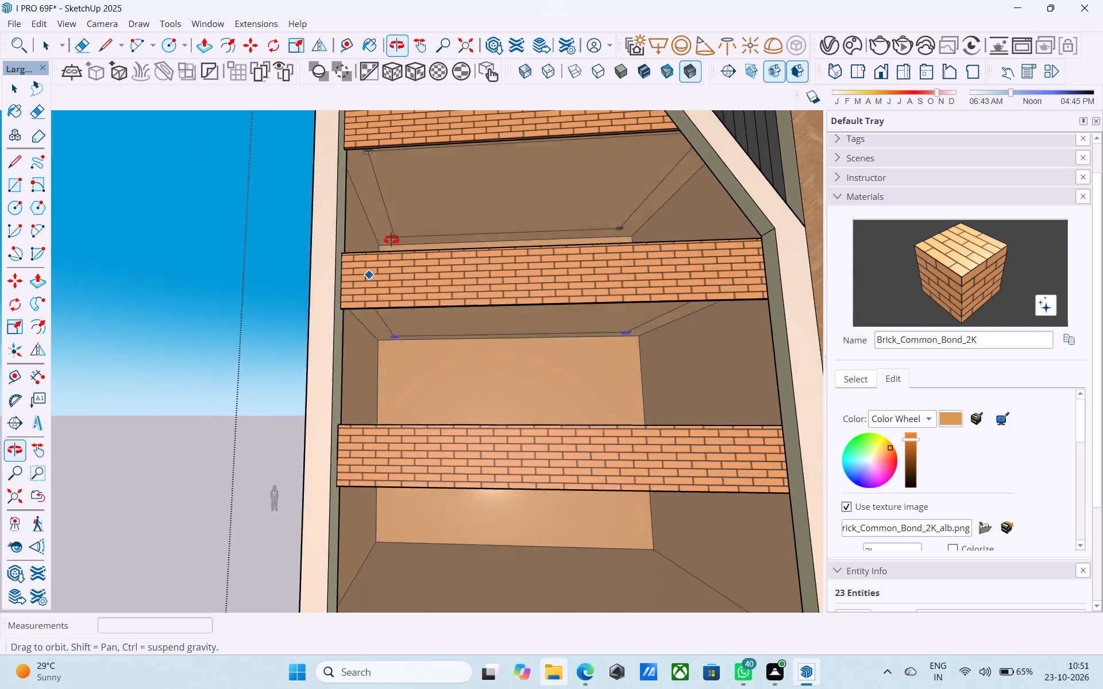
middle_drag(391, 240, 380, 249)
middle_drag(366, 299, 365, 260)
scroll(362, 265, up, 3)
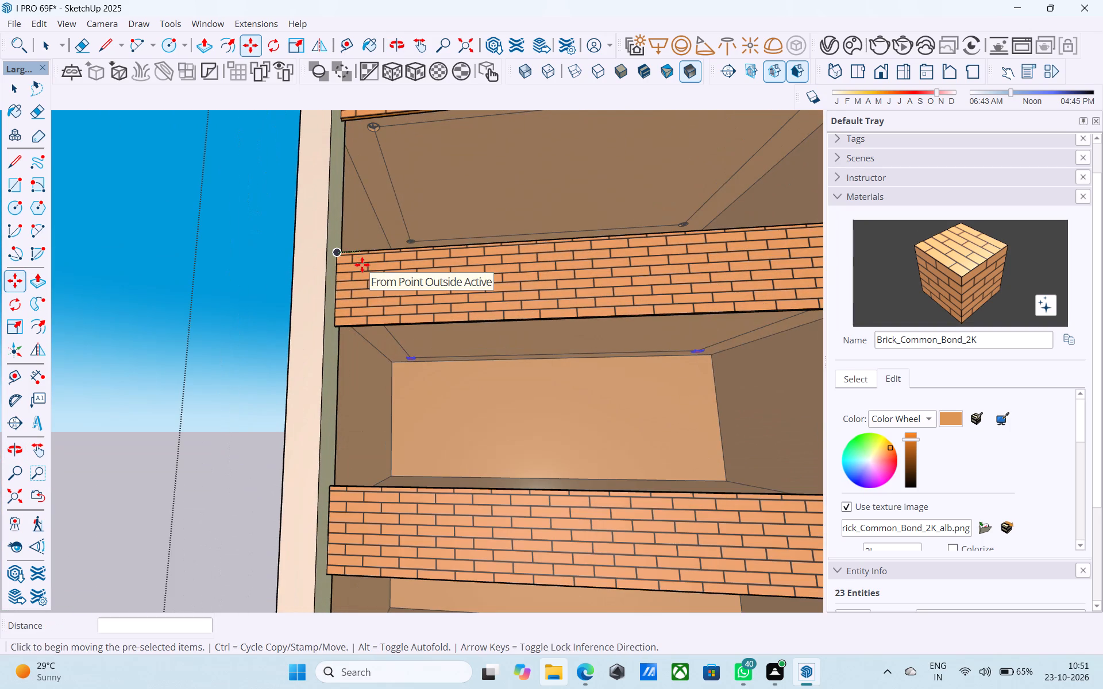
key(m)
scroll(353, 260, up, 4)
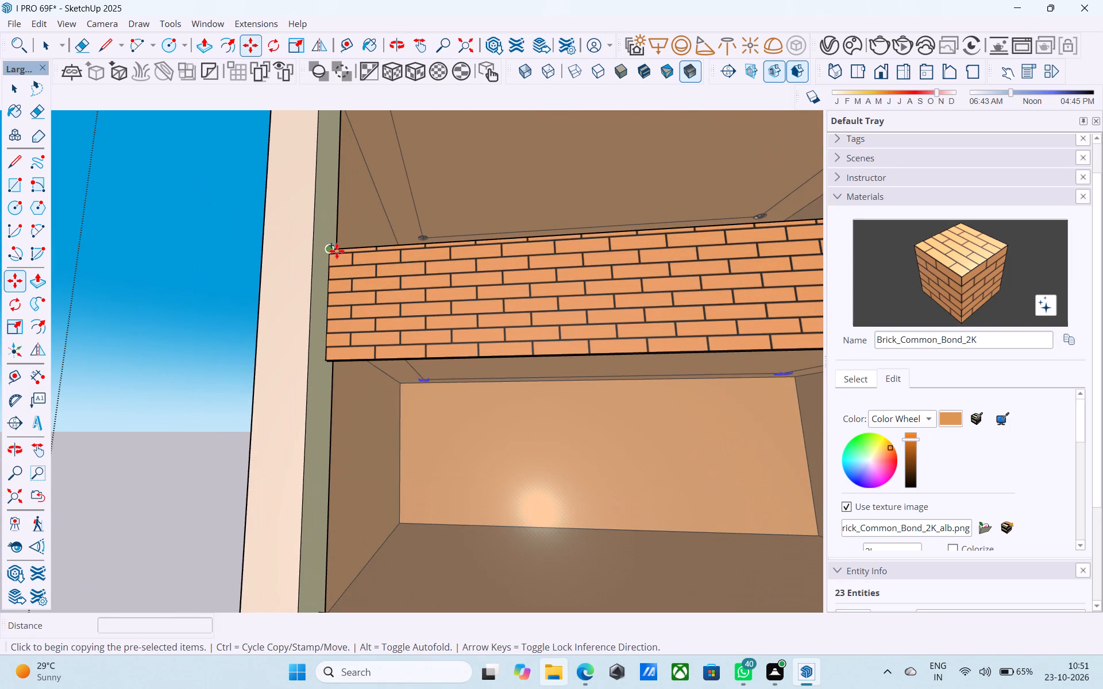
click(337, 250)
scroll(337, 201, down, 4)
middle_drag(375, 452, 406, 192)
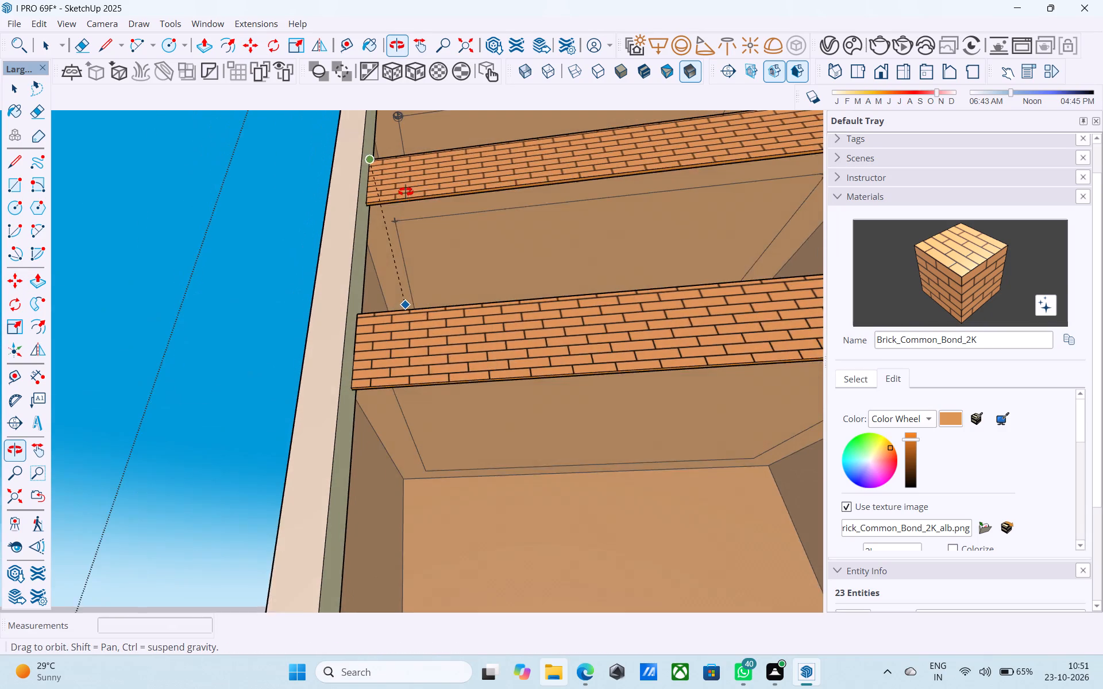
middle_drag(406, 192, 409, 197)
middle_drag(419, 420, 375, 258)
scroll(347, 294, up, 3)
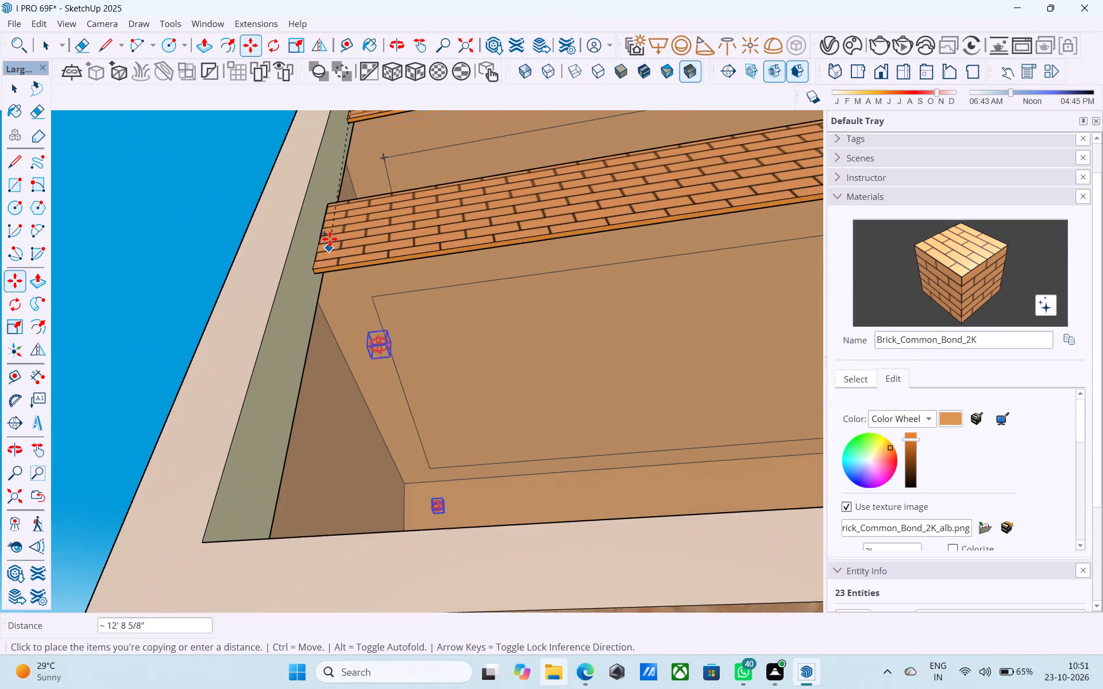
middle_drag(330, 239, 329, 477)
click(305, 239)
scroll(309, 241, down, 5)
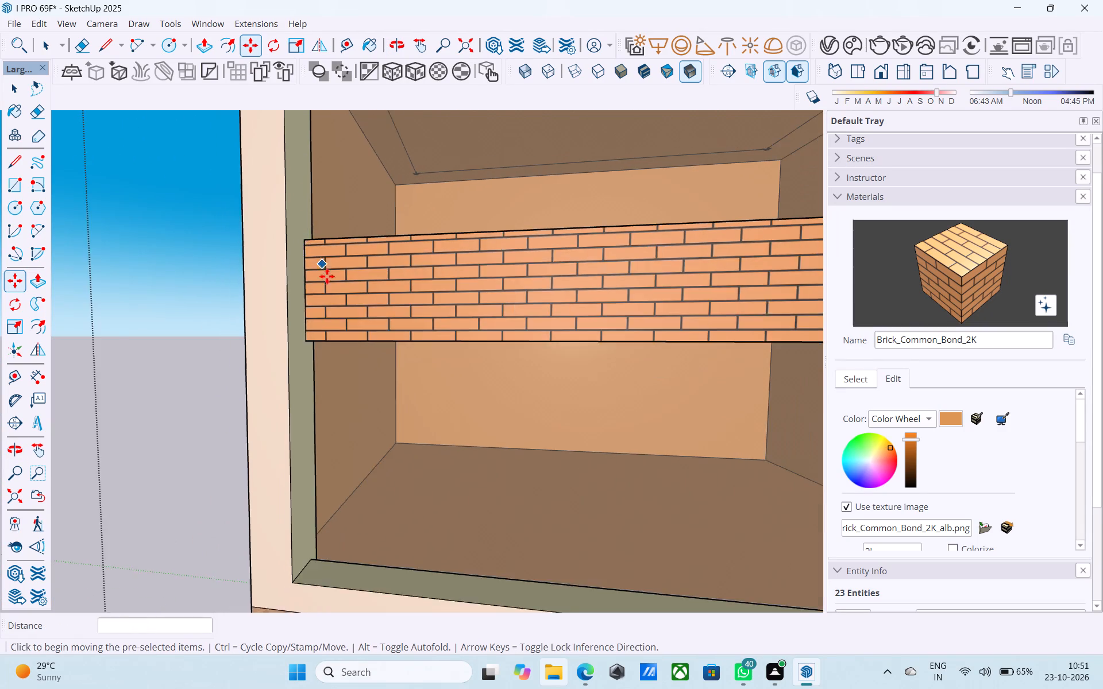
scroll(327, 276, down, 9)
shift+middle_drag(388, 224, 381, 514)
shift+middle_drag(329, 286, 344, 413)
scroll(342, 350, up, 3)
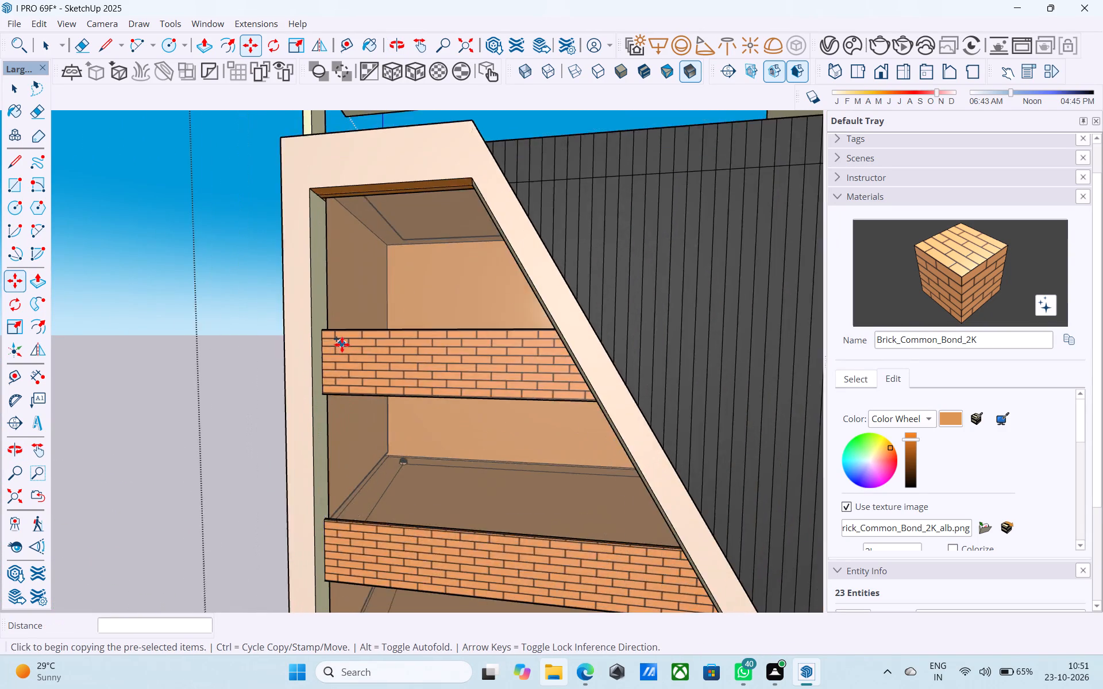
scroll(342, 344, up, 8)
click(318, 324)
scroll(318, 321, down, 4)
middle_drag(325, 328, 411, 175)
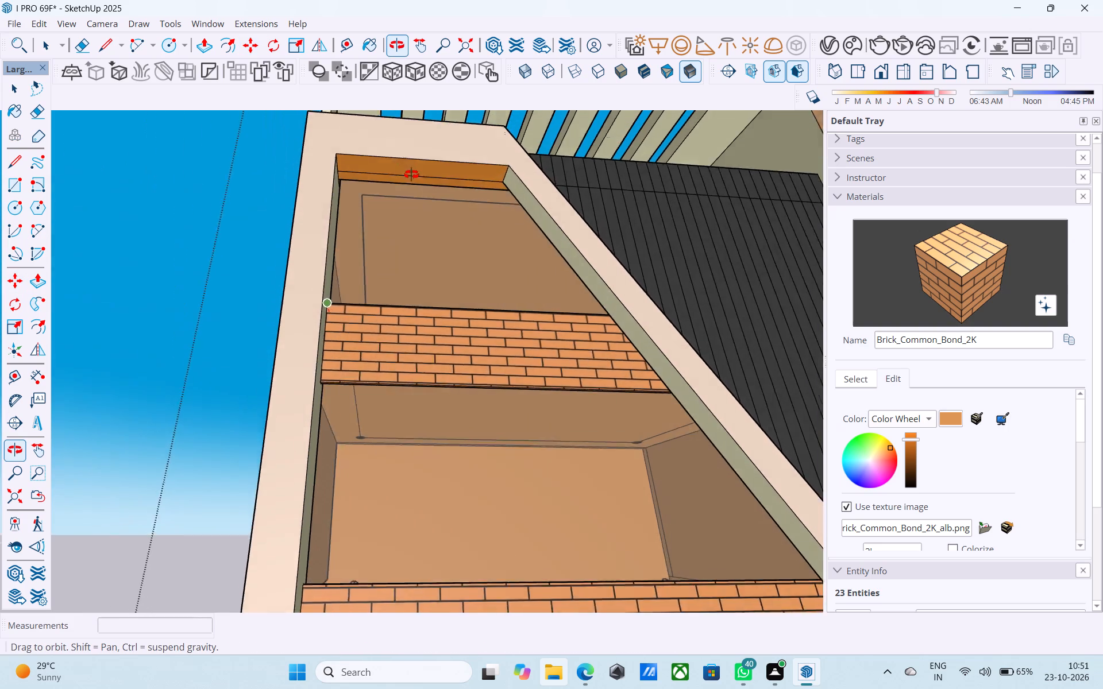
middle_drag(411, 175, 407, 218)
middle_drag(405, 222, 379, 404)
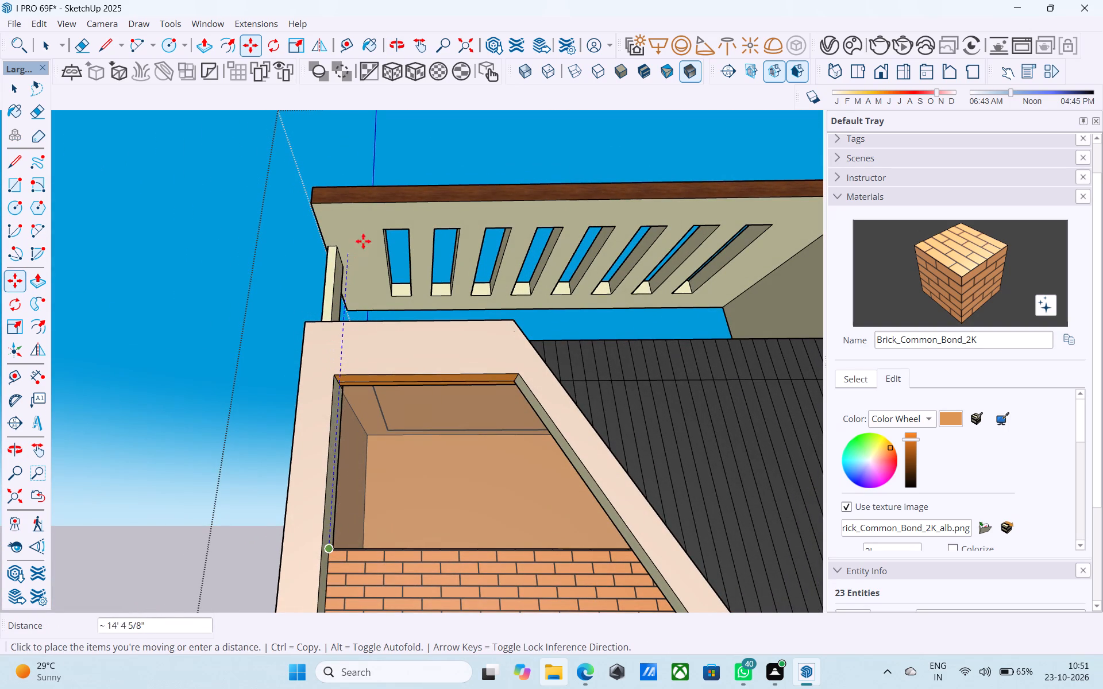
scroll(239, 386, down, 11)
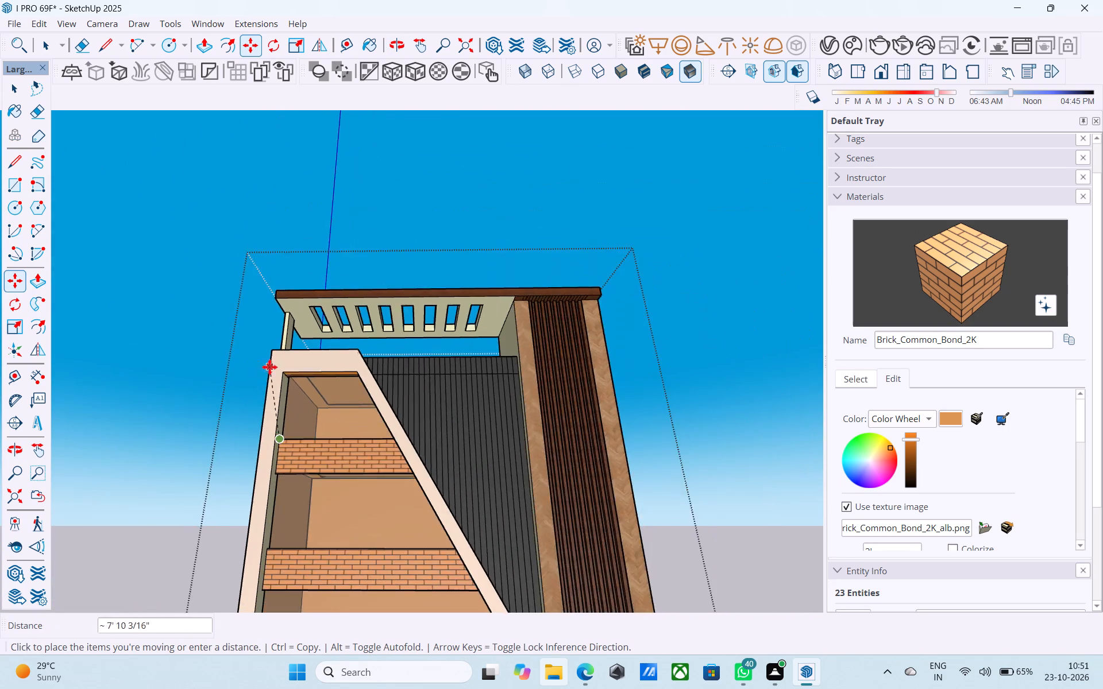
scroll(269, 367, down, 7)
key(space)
Examine the tower's balcony ceilings from below to compare the corner lights on each floor.
scroll(539, 365, down, 5)
middle_drag(465, 478, 466, 381)
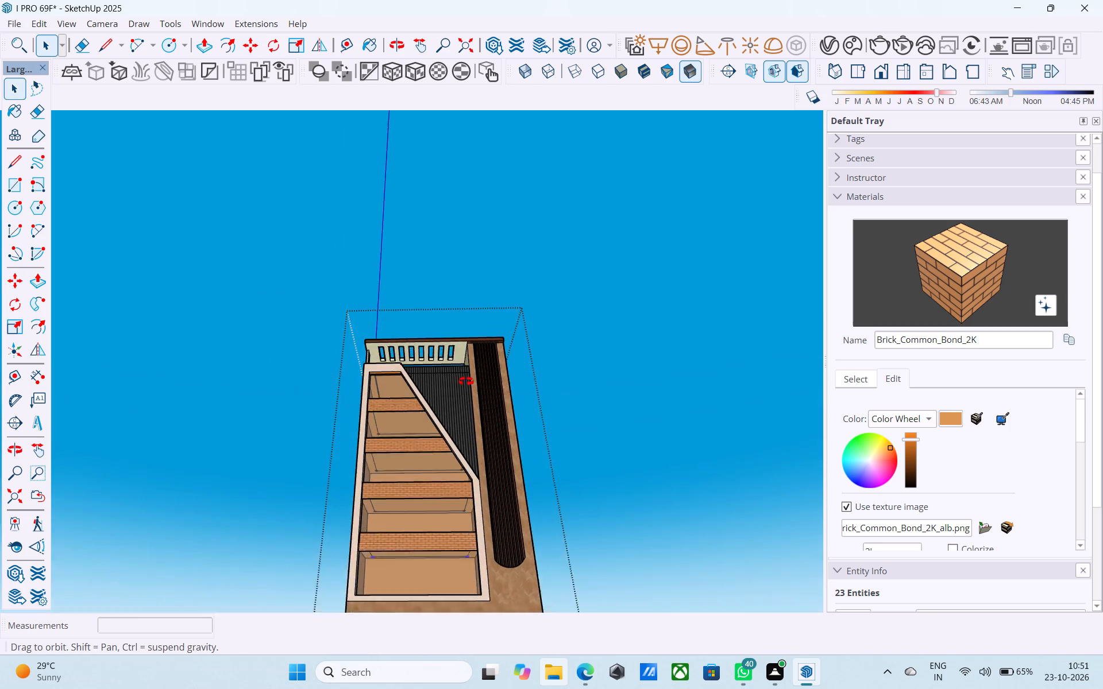
middle_drag(466, 381, 454, 351)
scroll(439, 382, up, 1)
scroll(439, 381, down, 2)
scroll(411, 507, up, 6)
middle_drag(383, 481, 372, 483)
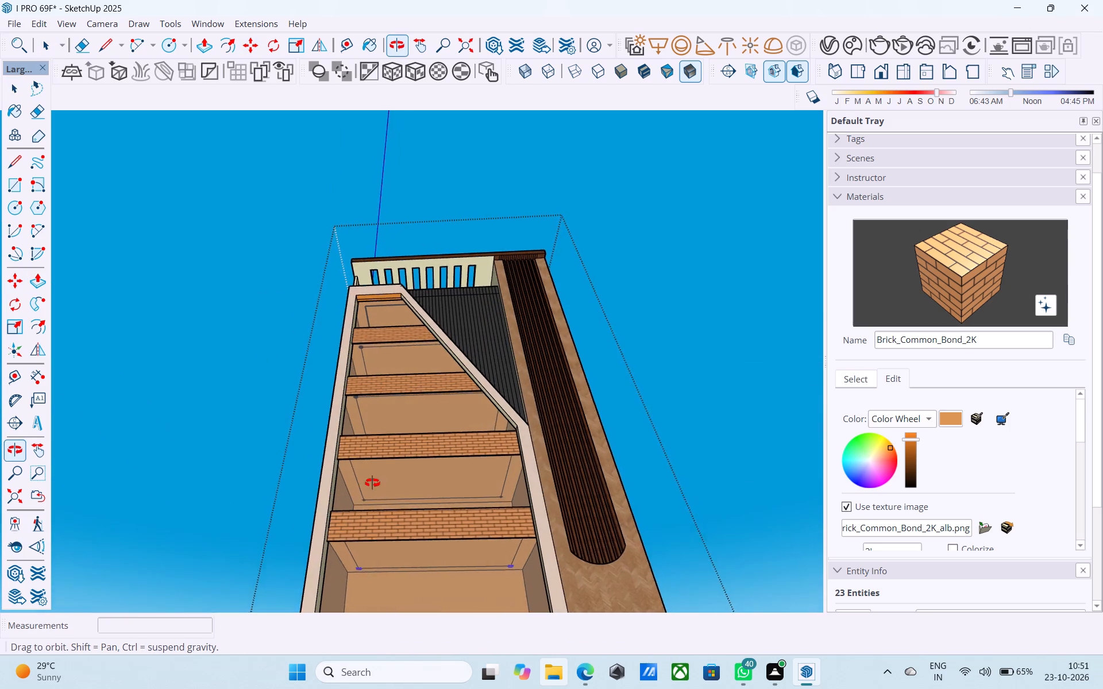
middle_drag(372, 483, 352, 396)
scroll(365, 441, up, 5)
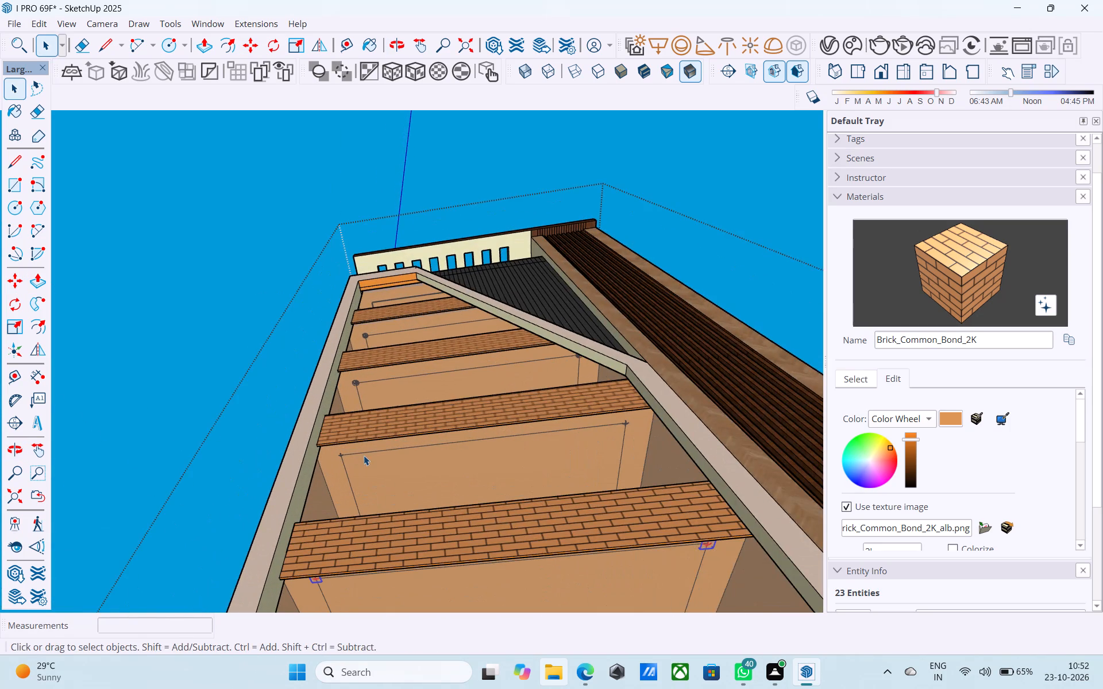
scroll(364, 455, down, 6)
middle_drag(388, 438, 395, 462)
scroll(395, 462, up, 19)
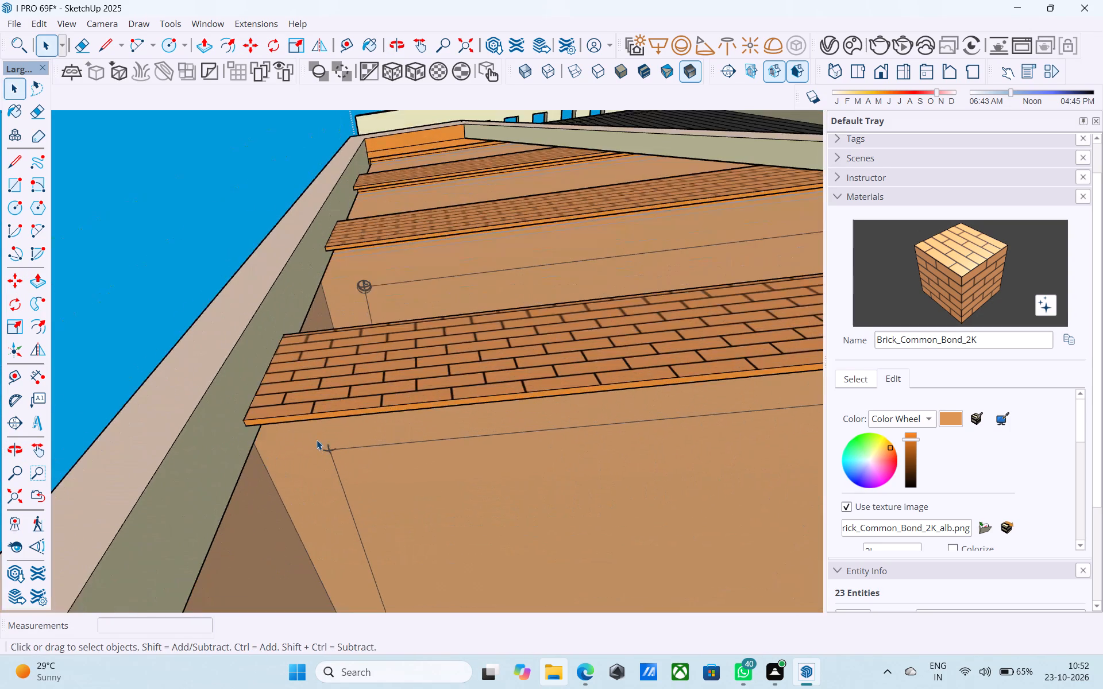
scroll(317, 438, down, 6)
middle_drag(398, 414, 430, 519)
scroll(431, 515, down, 5)
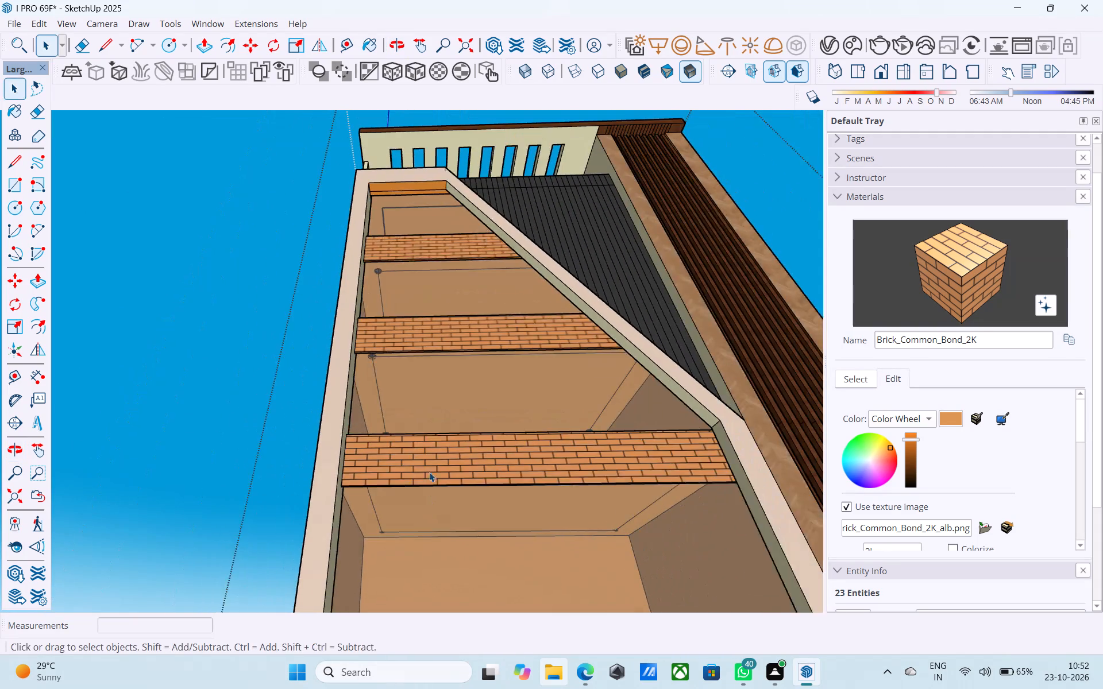
scroll(429, 472, down, 1)
middle_drag(412, 536, 434, 478)
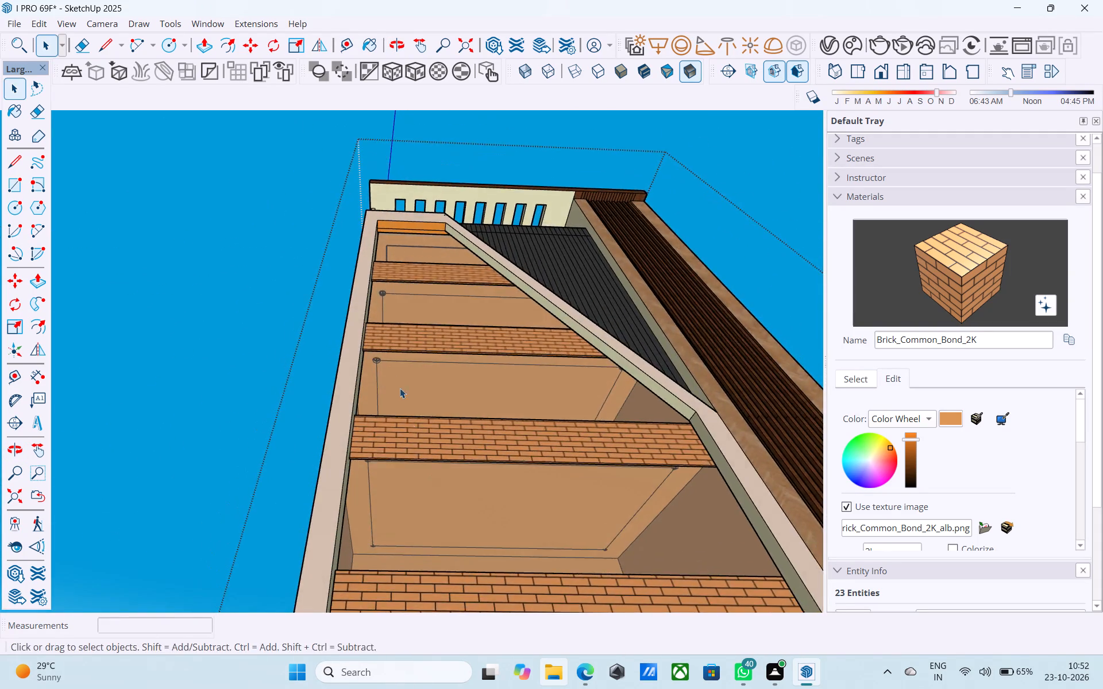
scroll(397, 377, down, 4)
middle_drag(397, 380, 406, 502)
middle_drag(738, 256, 705, 139)
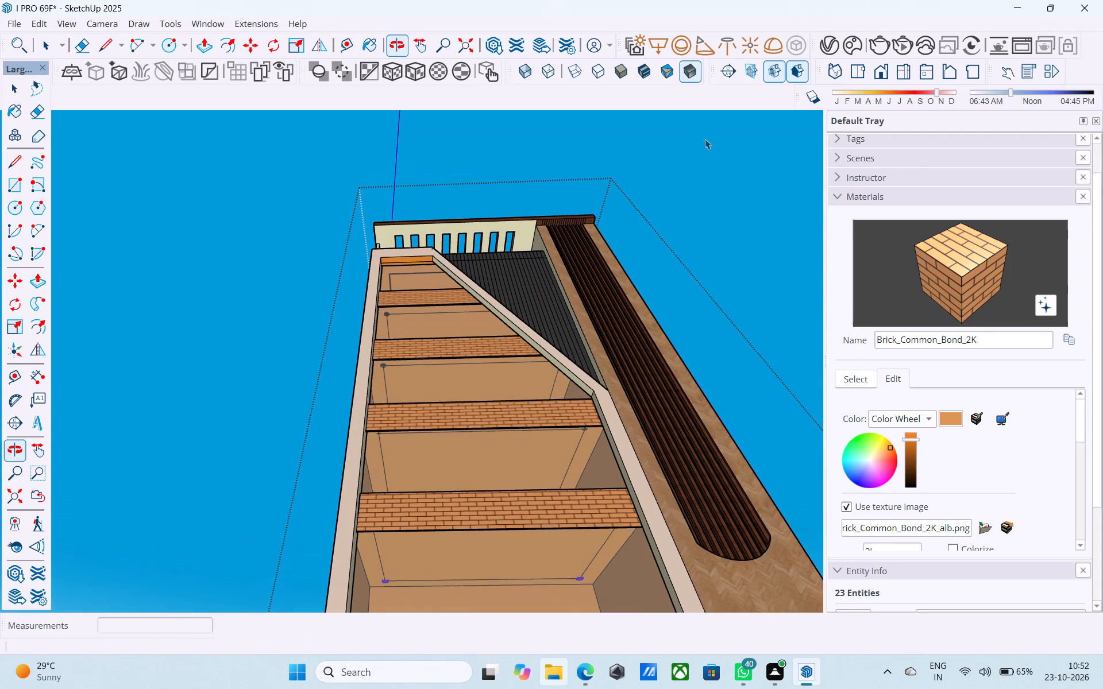
Render the tower from below and inspect the corner lights on the balcony ceilings.
click(873, 51)
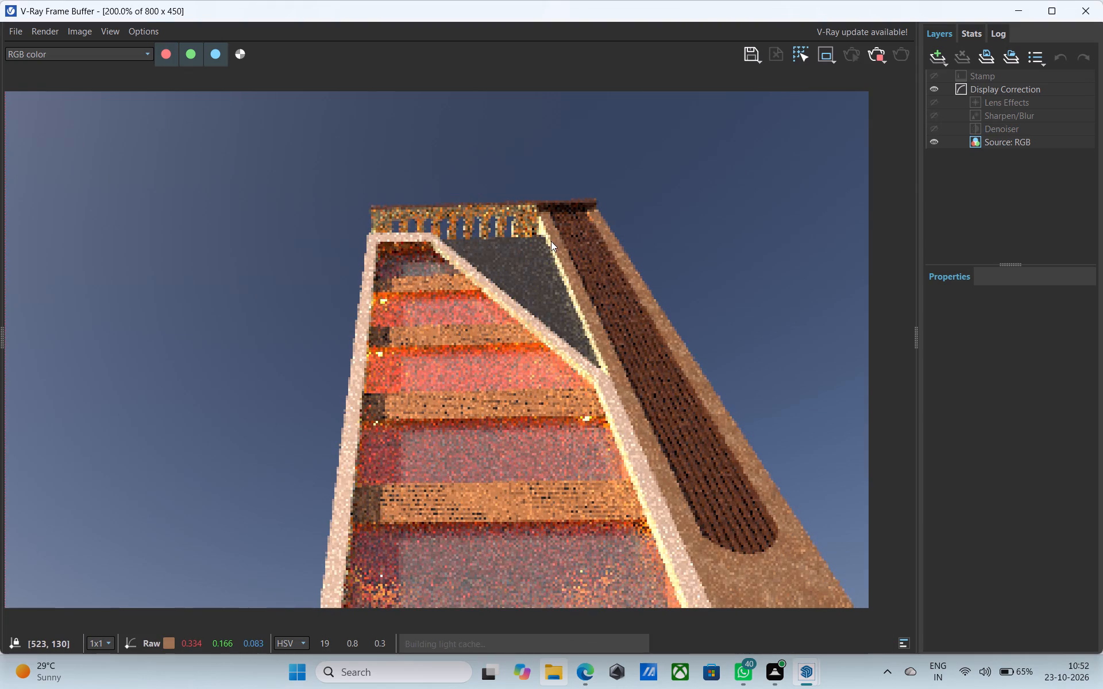
scroll(551, 241, down, 2)
scroll(497, 423, up, 2)
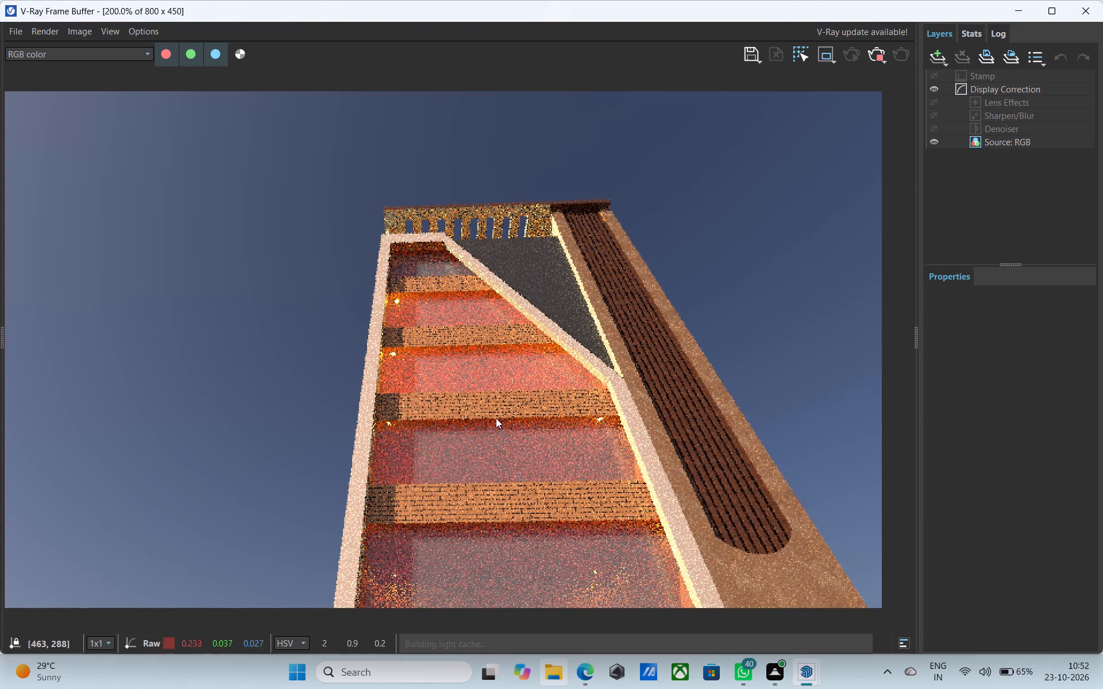
middle_drag(509, 351, 509, 364)
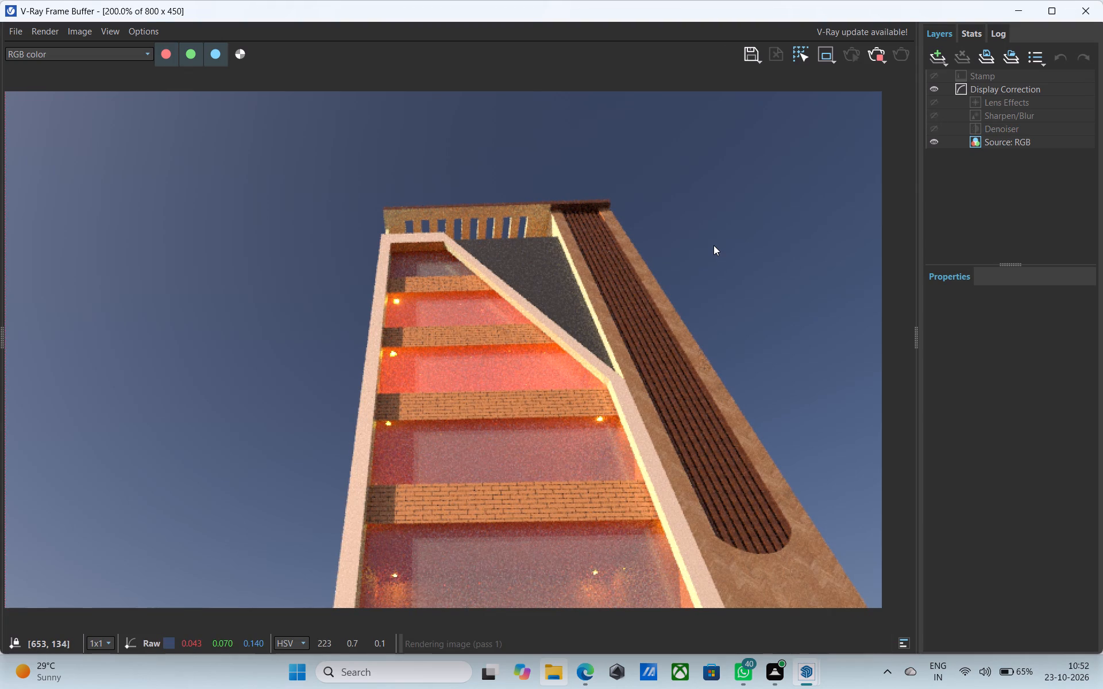
drag(1095, 10, 749, 268)
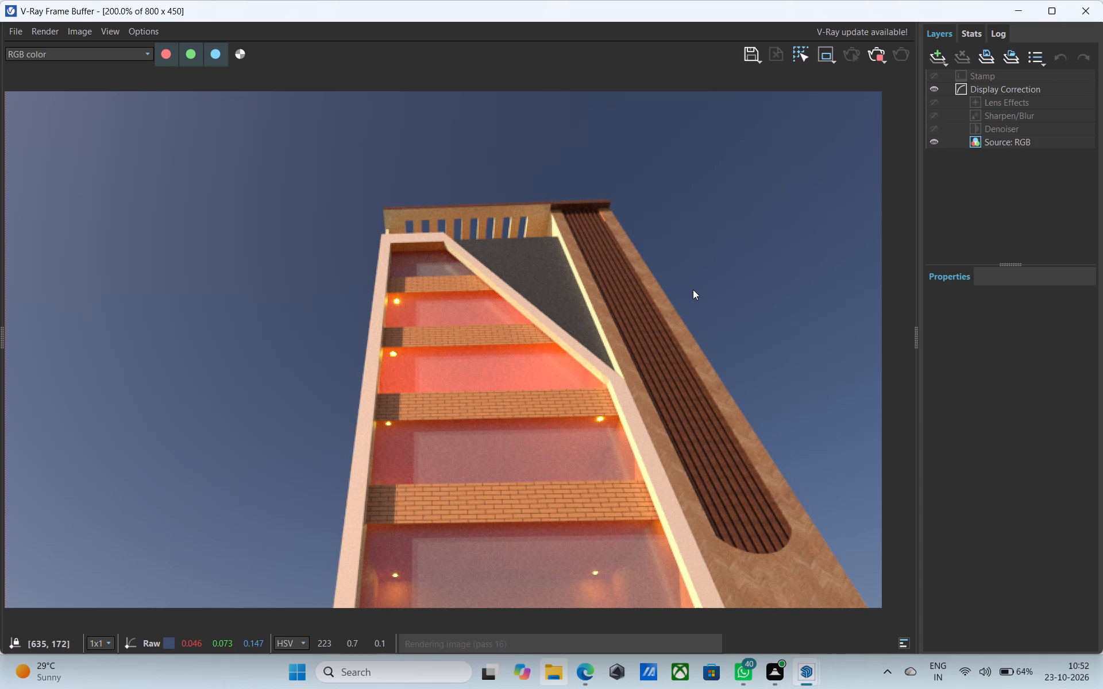
click(1079, 2)
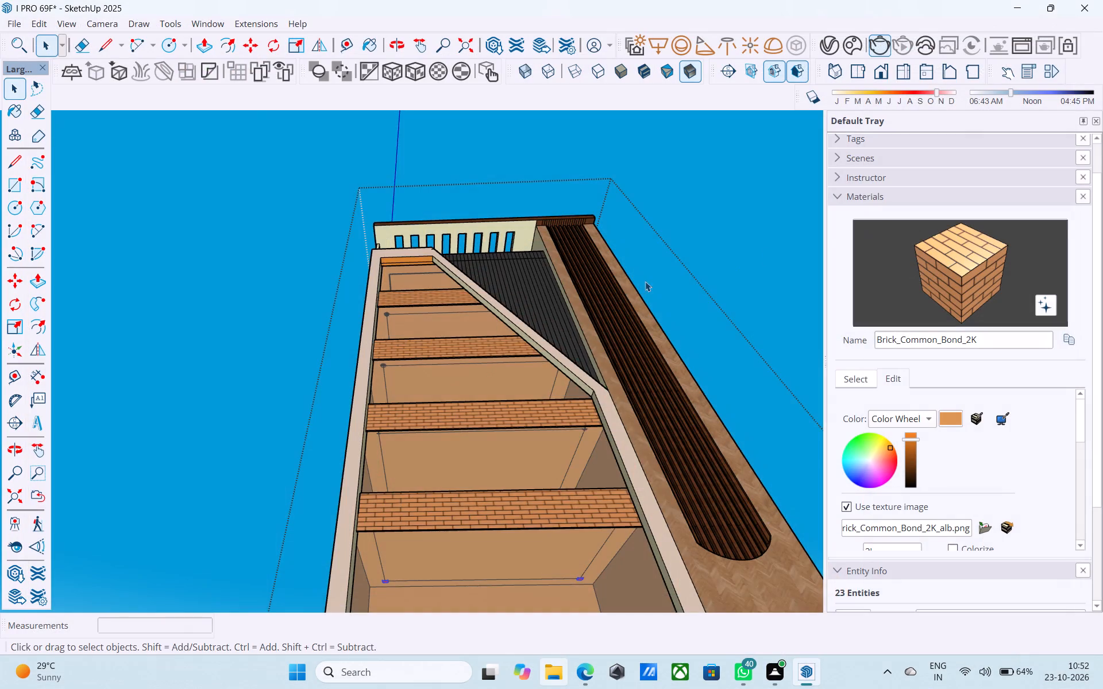
Render the whole tower from the front and inspect how the balcony lights read on each floor.
scroll(626, 265, down, 2)
middle_drag(626, 264, 593, 457)
scroll(484, 304, down, 3)
middle_drag(499, 297, 555, 344)
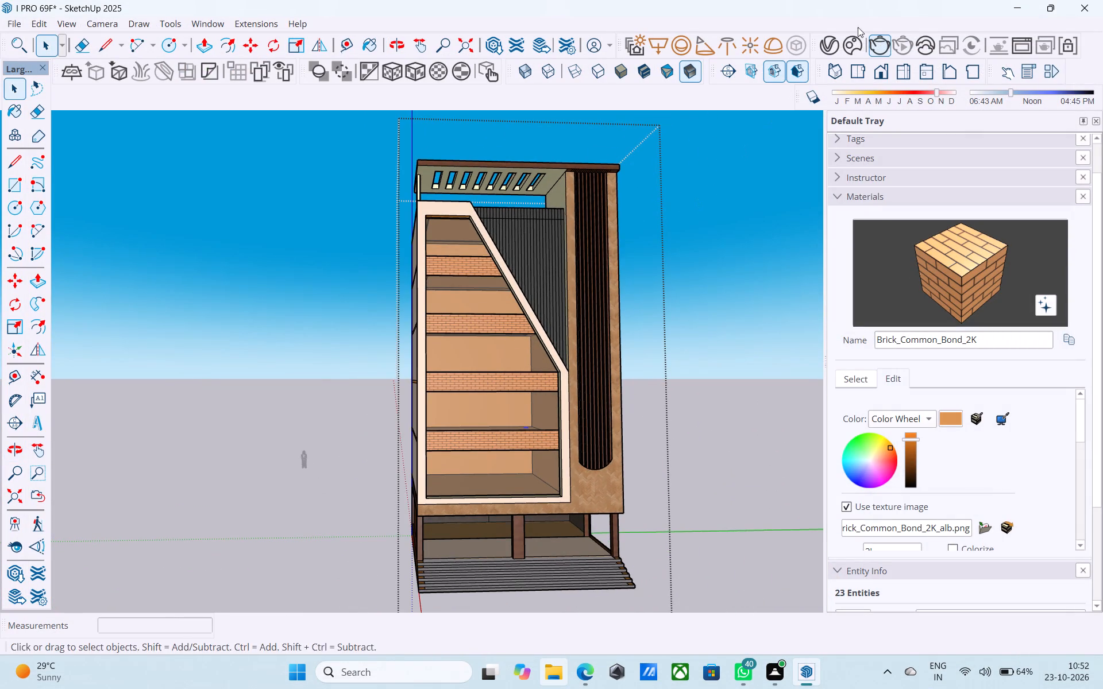
click(884, 55)
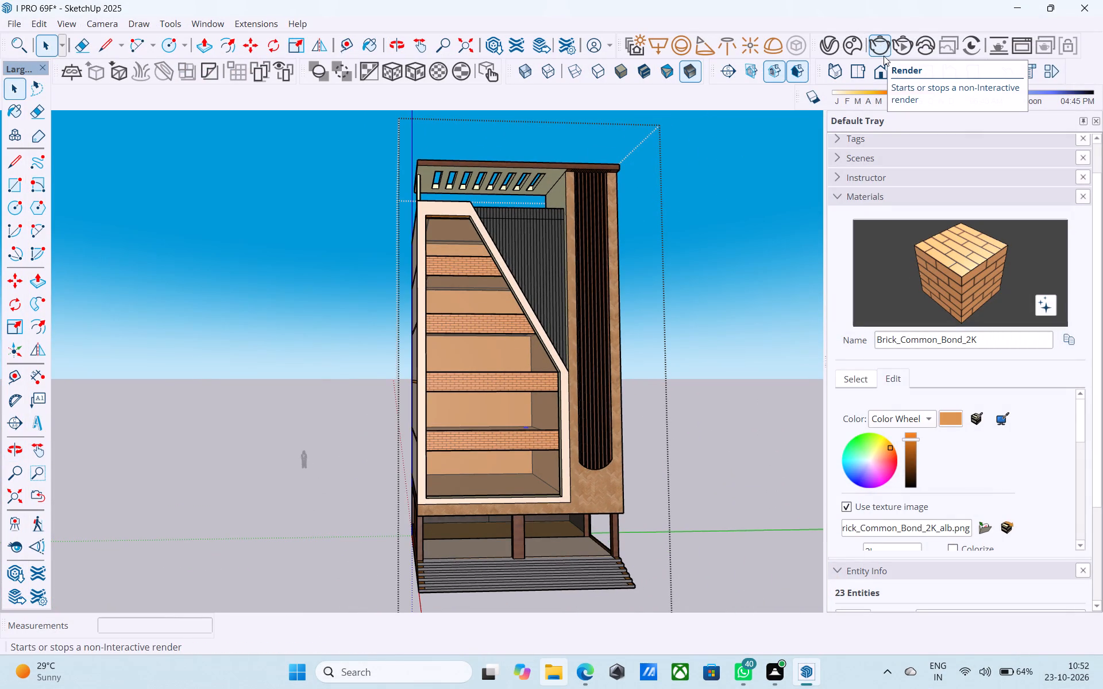
click(876, 47)
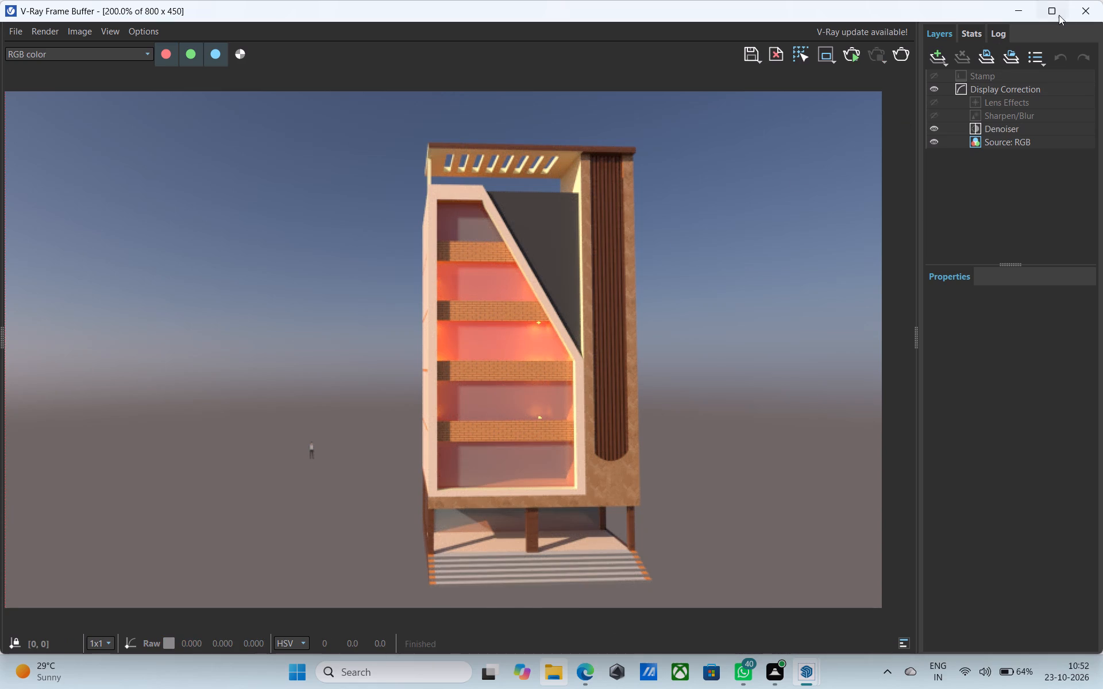
click(1077, 9)
Paint the orange balcony interiors and matching side-wall bands with the in-model E01_Mint_Frost material.
middle_drag(568, 301, 573, 359)
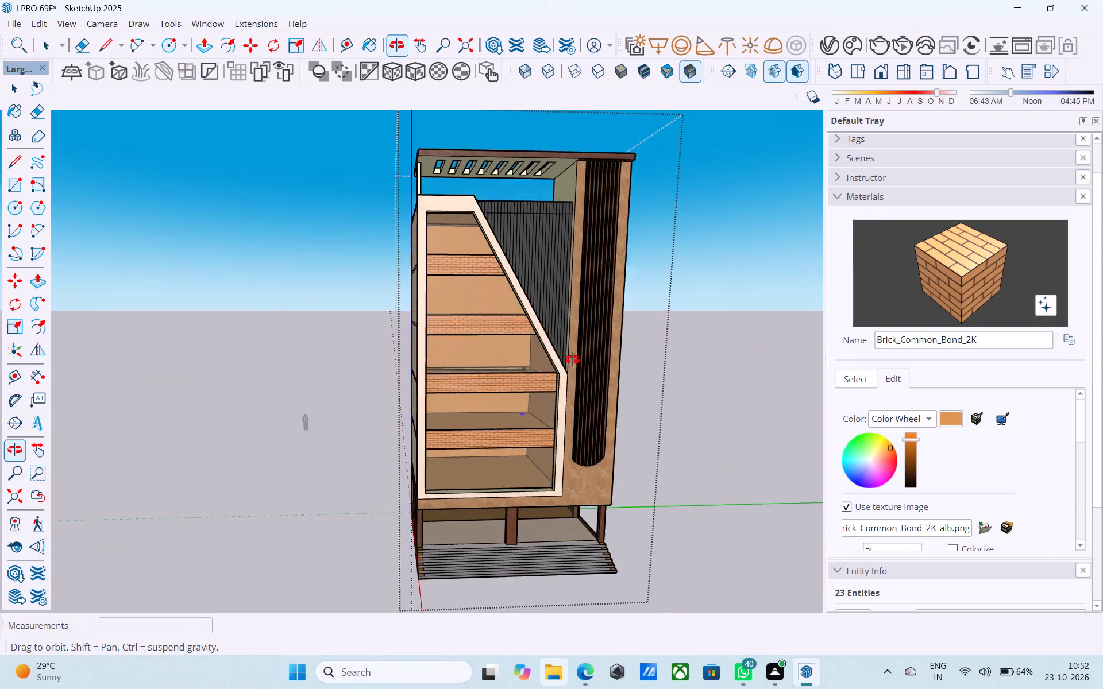
middle_drag(573, 359, 693, 362)
key(space)
click(469, 324)
click(639, 291)
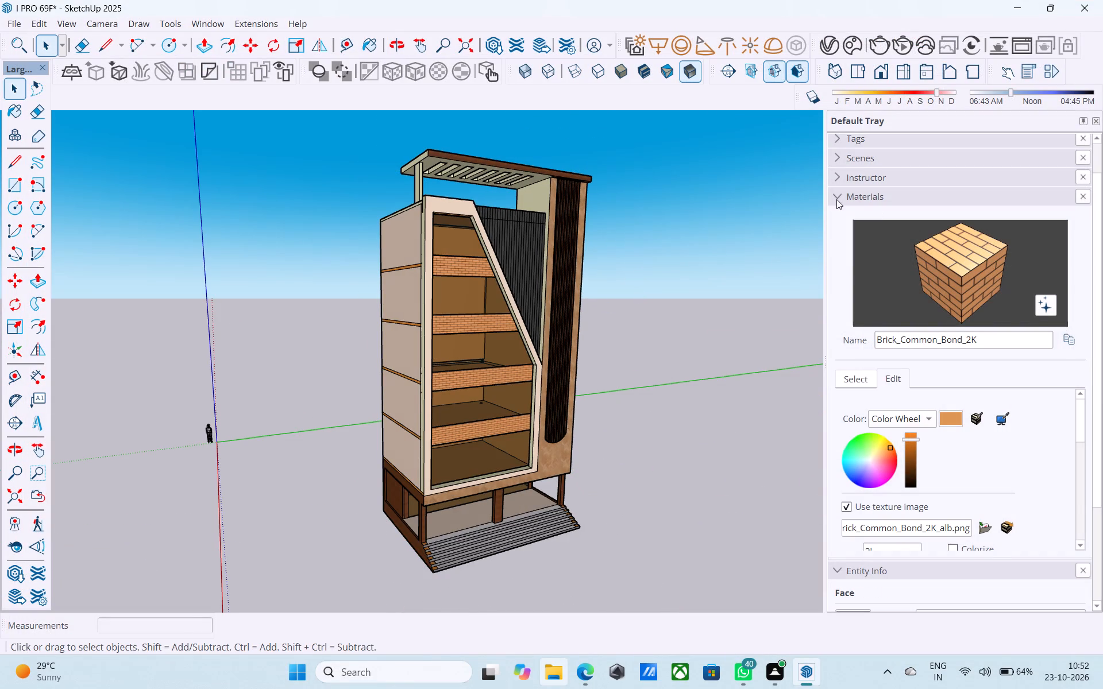
click(863, 373)
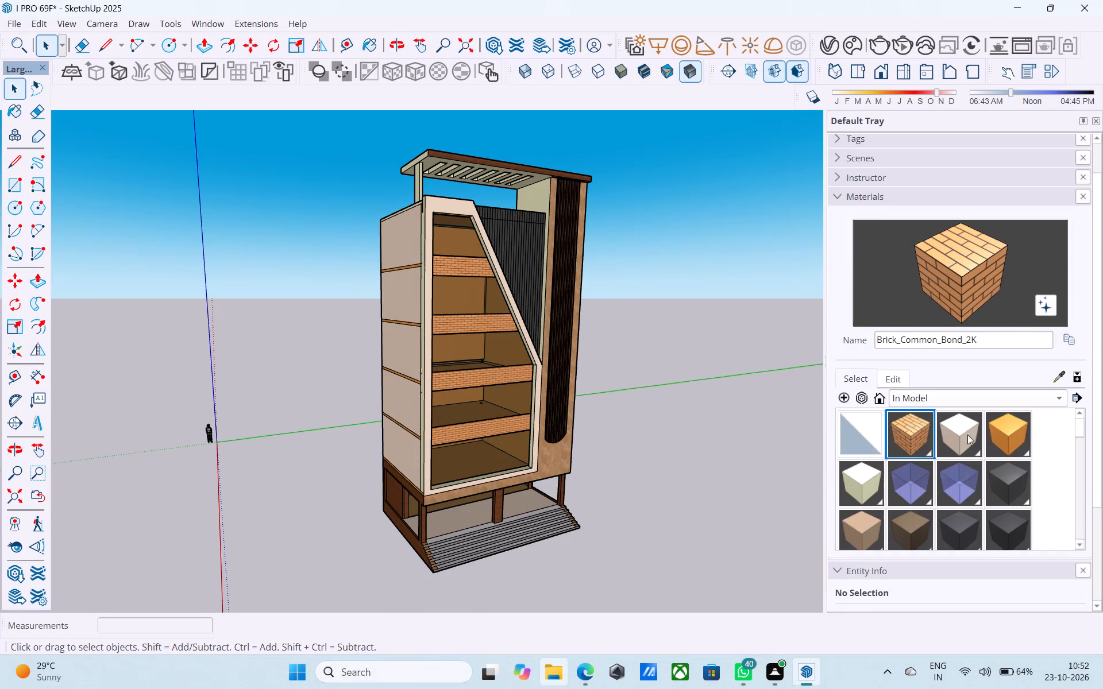
click(854, 496)
drag(415, 286, 421, 287)
Render the whole tower from the front and inspect the repainted balcony interiors under the lights.
middle_drag(481, 284, 268, 270)
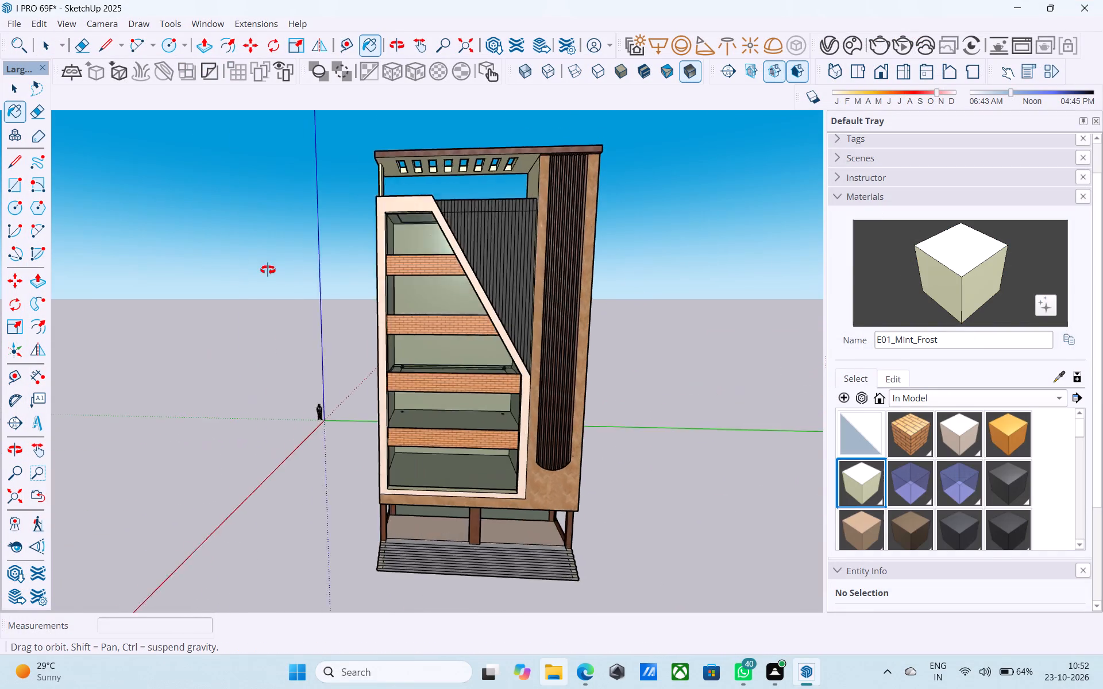
middle_drag(268, 270, 299, 268)
scroll(282, 262, down, 3)
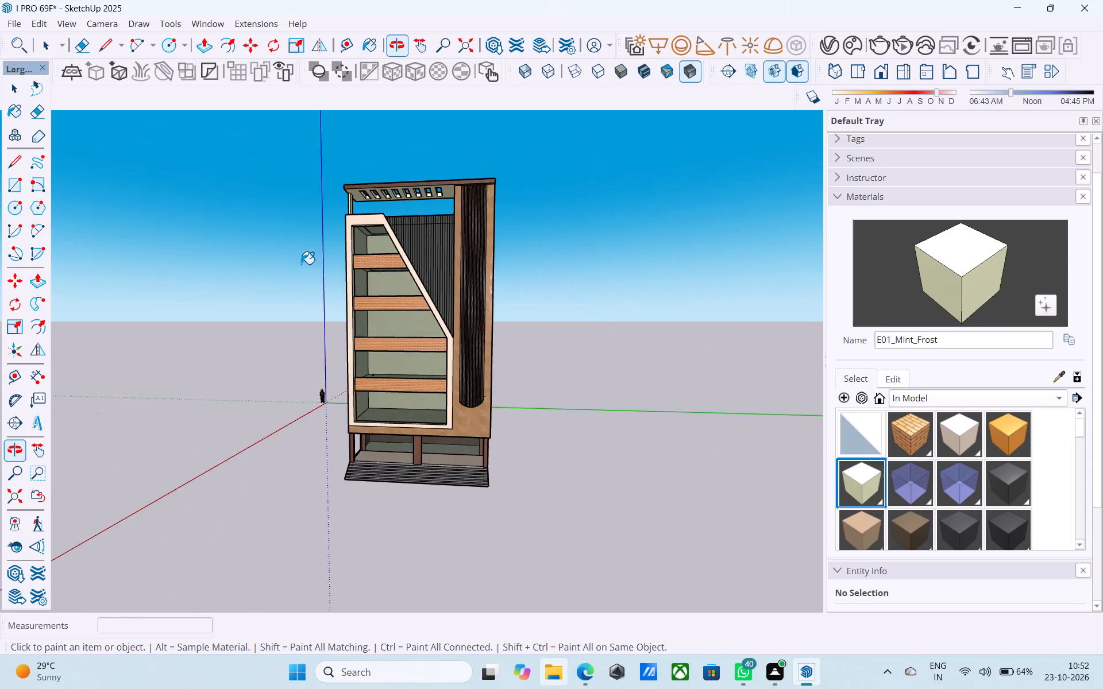
middle_drag(353, 246, 382, 241)
scroll(384, 242, up, 6)
key(space)
middle_drag(403, 249, 422, 152)
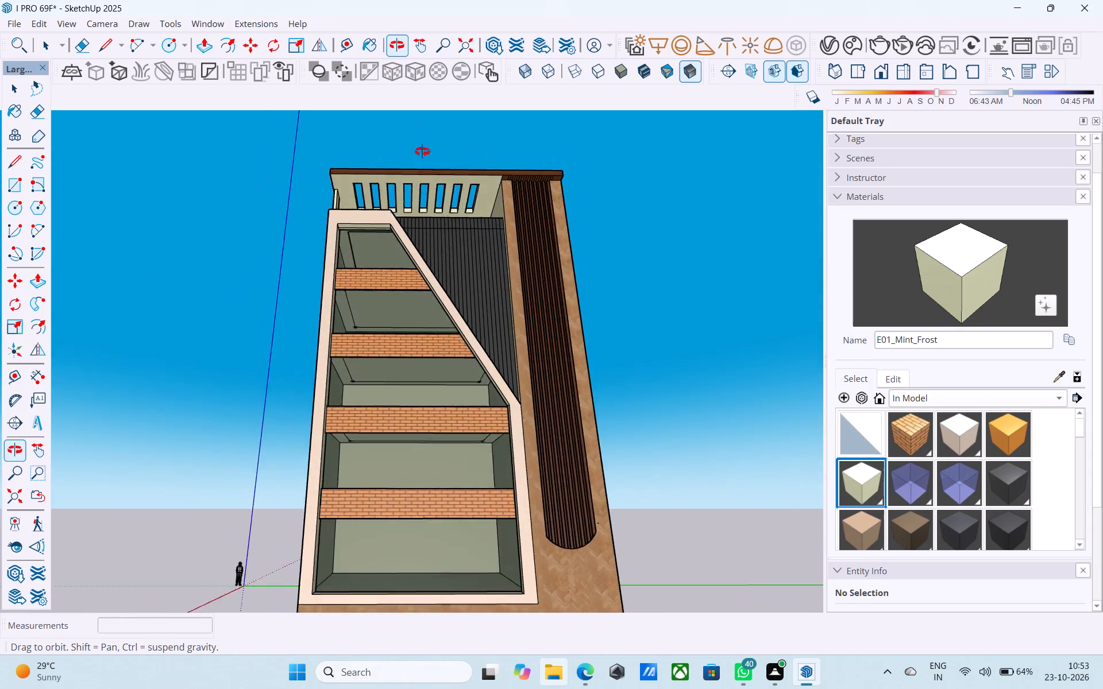
middle_drag(422, 152, 422, 255)
scroll(425, 247, down, 4)
middle_drag(425, 255, 466, 206)
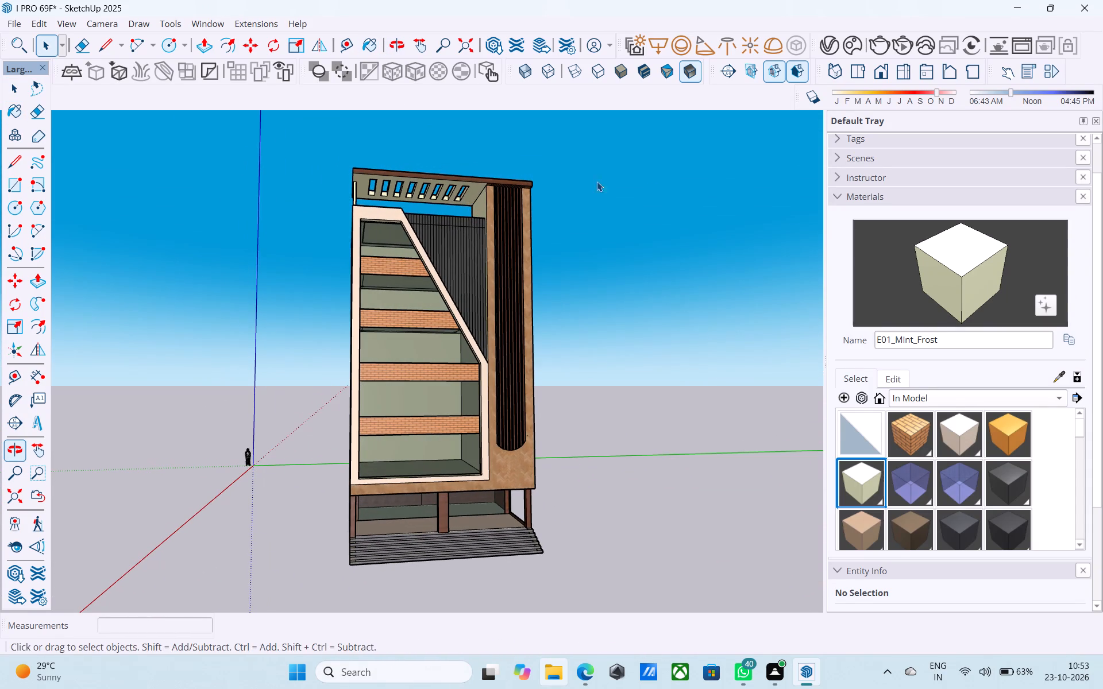
click(876, 53)
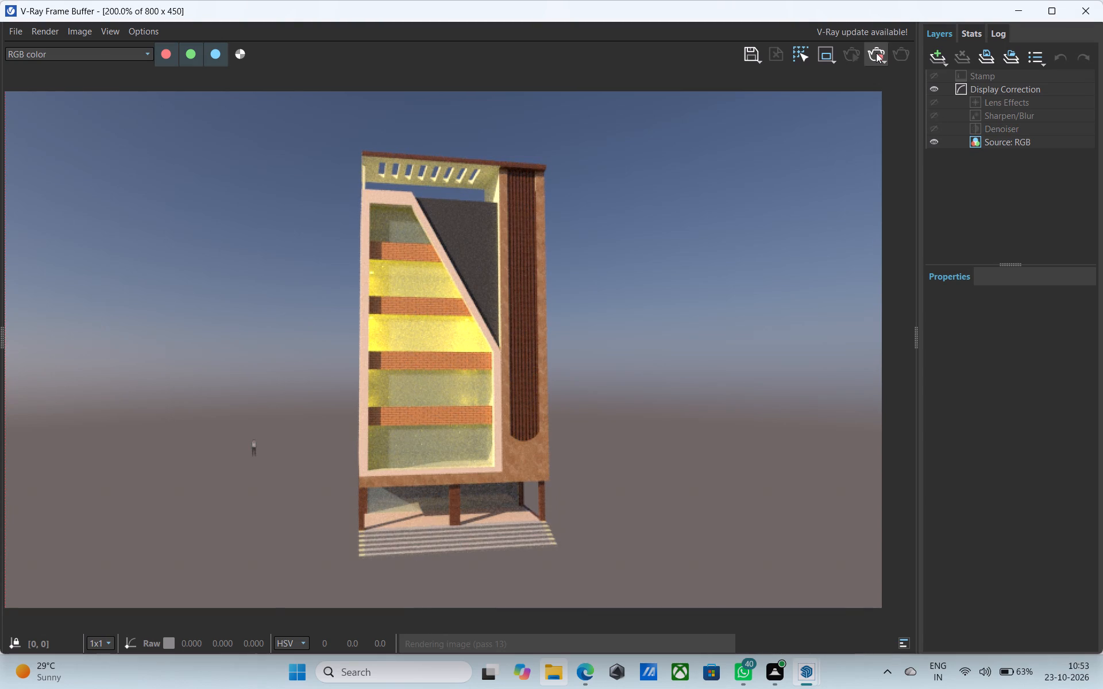
click(1100, 14)
Save the model, purging its unused items.
scroll(531, 214, down, 4)
middle_drag(525, 219, 436, 357)
scroll(427, 319, up, 6)
middle_drag(431, 238, 446, 217)
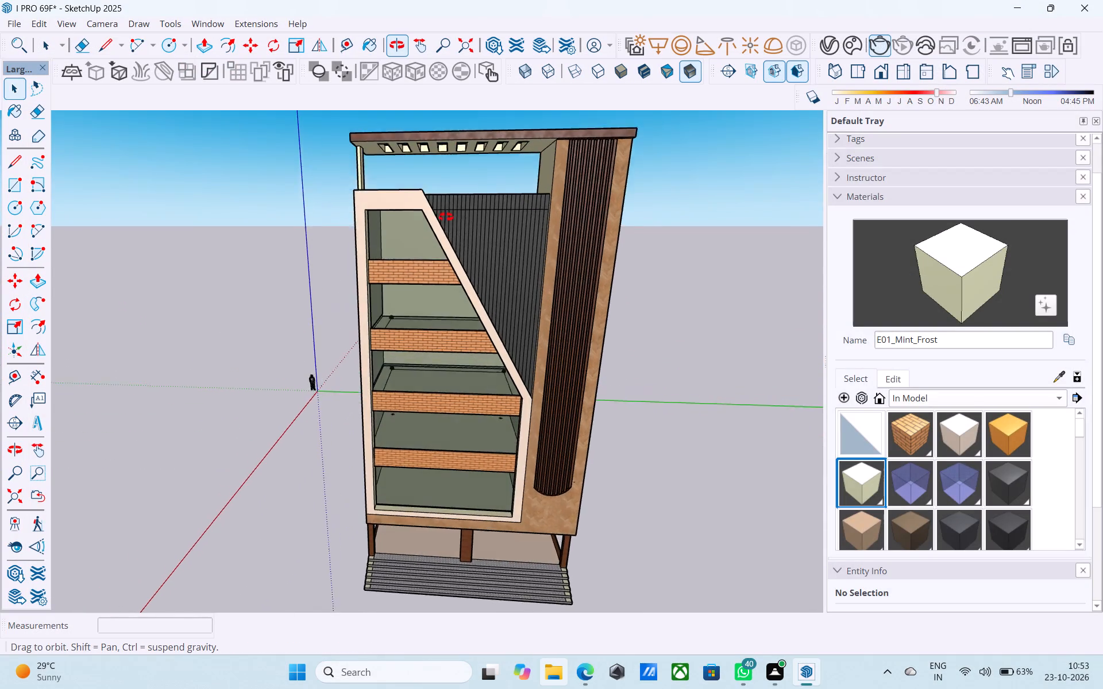
middle_drag(446, 217, 453, 194)
scroll(452, 196, up, 3)
key(ctrl+s)
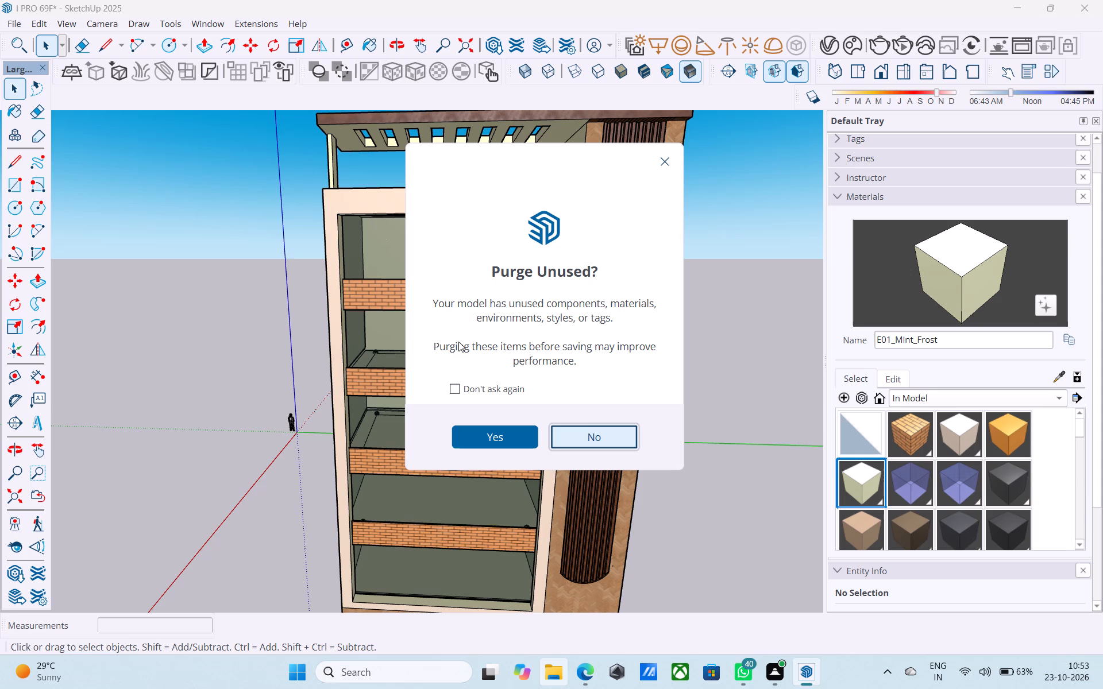
click(504, 447)
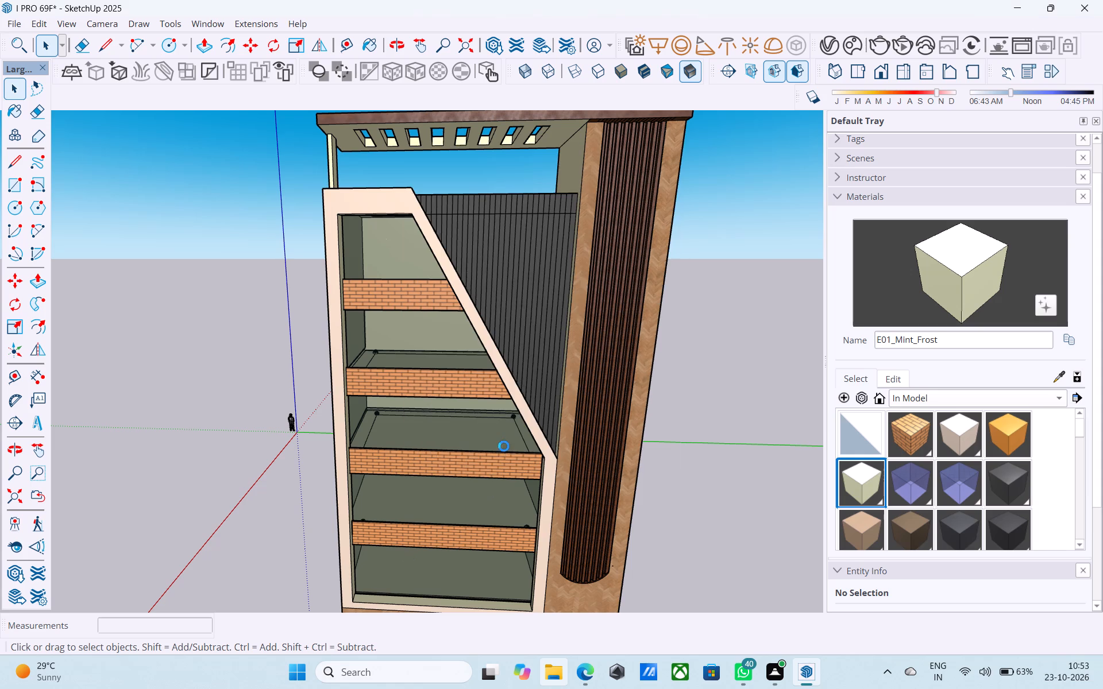
Examine the tower from the front, below and side to review the balcony ceilings, lights and repainted interiors.
scroll(500, 433, down, 5)
middle_drag(498, 432, 501, 305)
scroll(502, 313, down, 4)
middle_drag(506, 354, 546, 448)
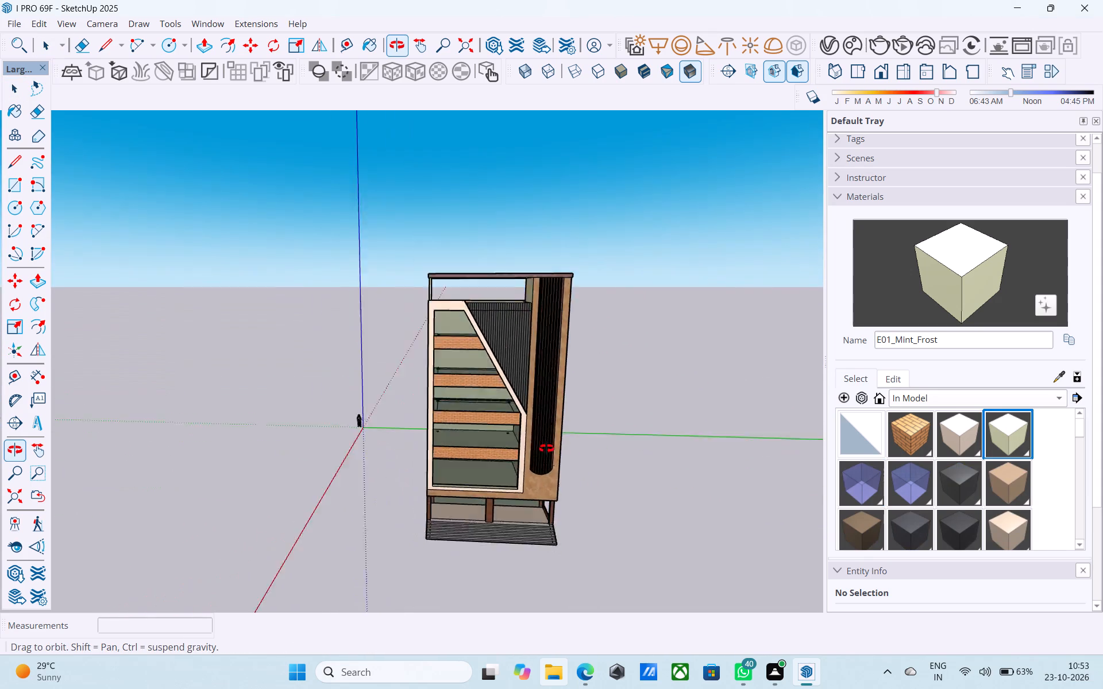
middle_drag(546, 448, 547, 448)
scroll(545, 446, up, 4)
middle_drag(479, 443, 426, 444)
scroll(426, 444, up, 8)
middle_drag(408, 392, 403, 414)
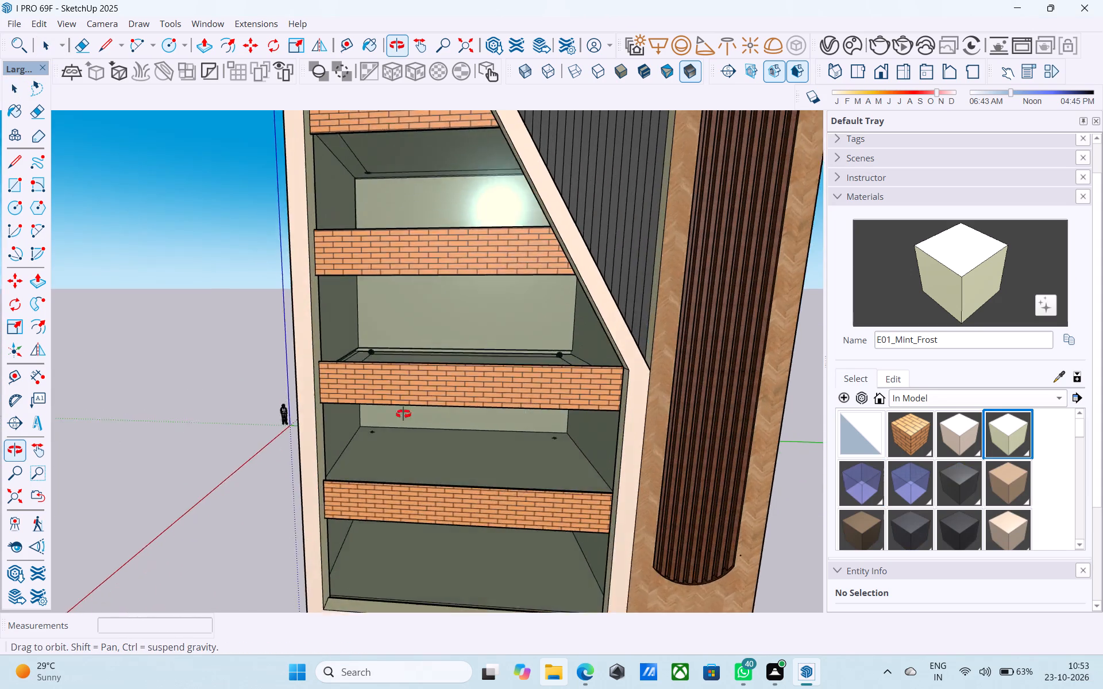
middle_drag(403, 414, 397, 237)
scroll(397, 237, down, 3)
middle_drag(381, 390, 390, 256)
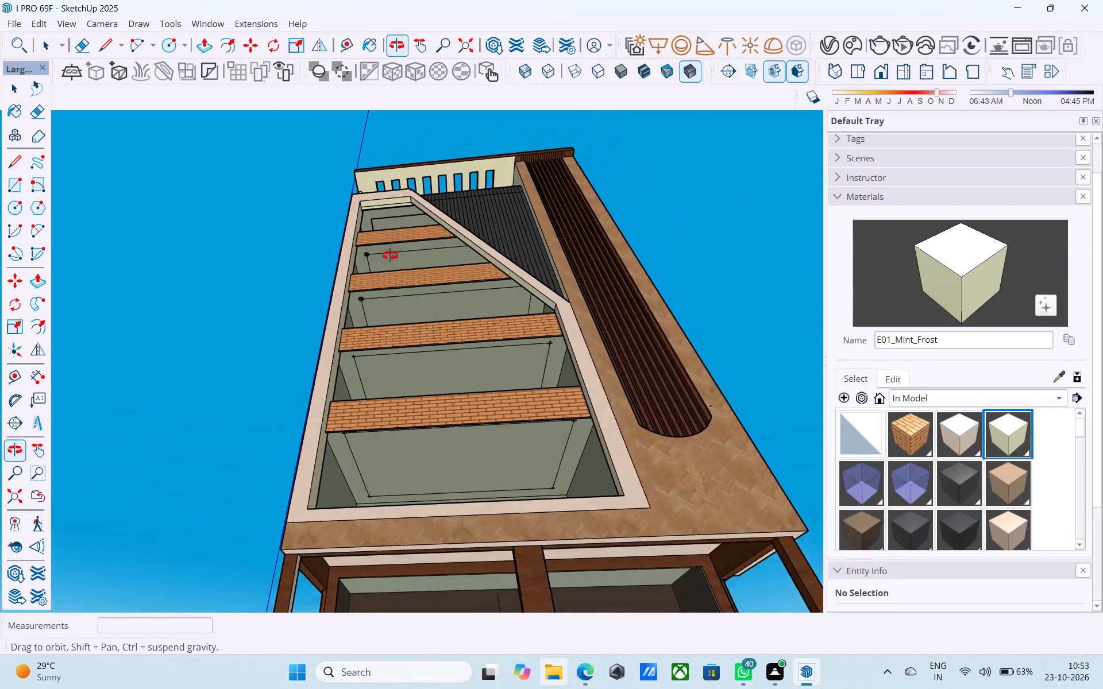
middle_drag(390, 256, 425, 466)
scroll(389, 378, down, 4)
middle_drag(399, 389, 624, 440)
scroll(624, 438, down, 3)
middle_drag(623, 438, 619, 436)
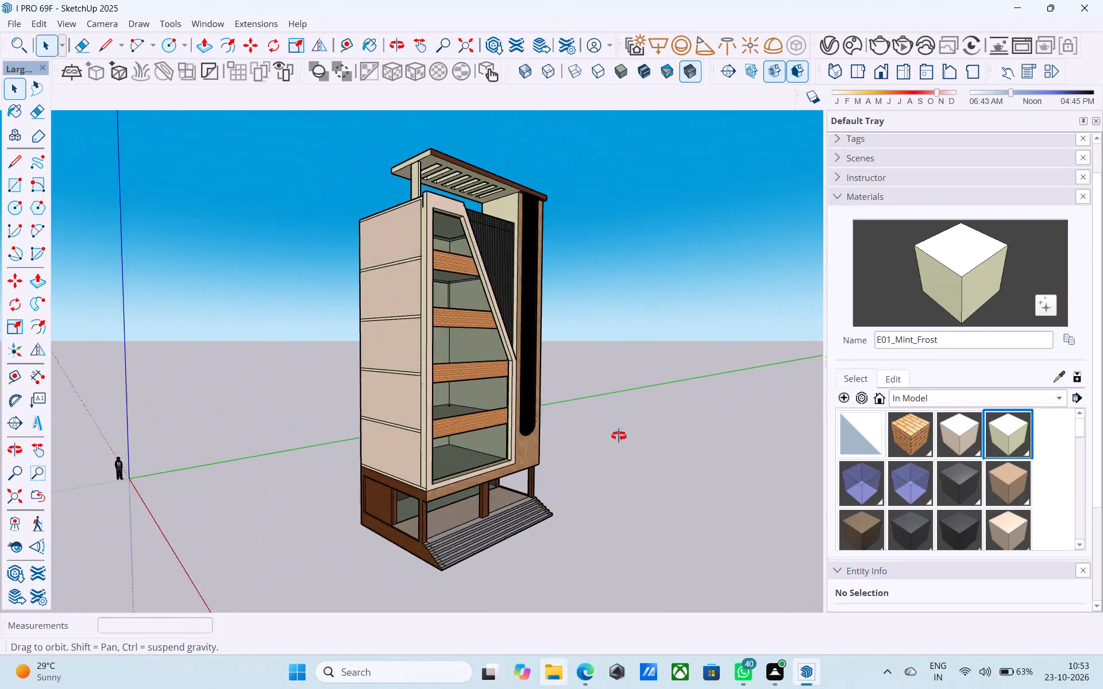
middle_drag(619, 436, 261, 411)
scroll(303, 432, down, 3)
middle_drag(314, 435, 365, 403)
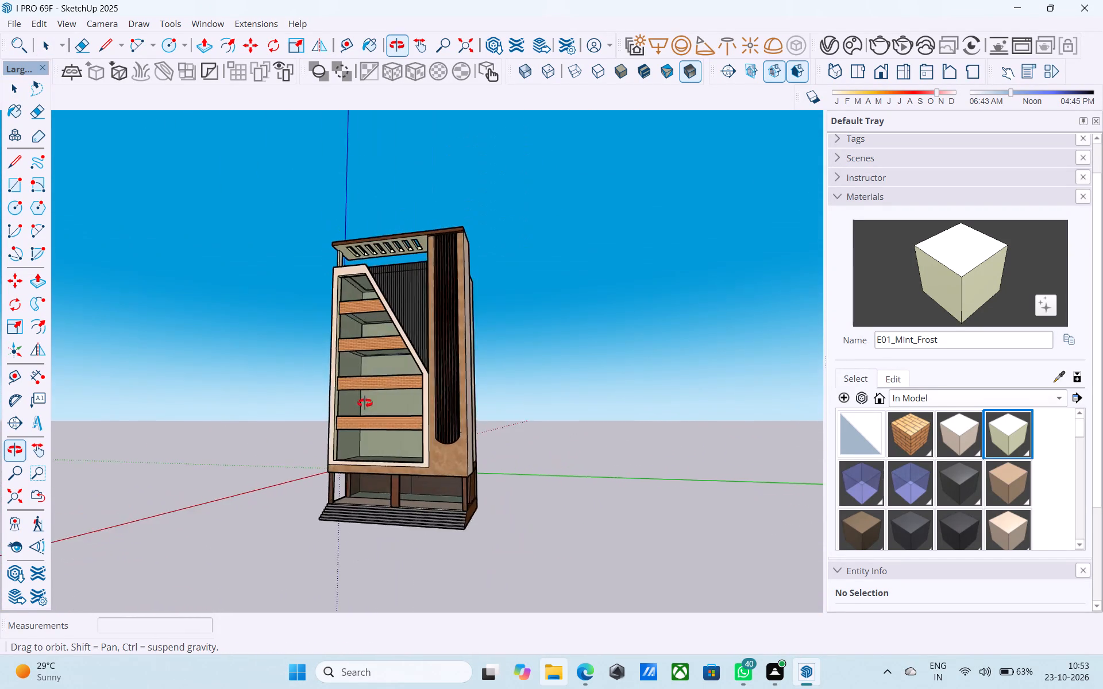
middle_drag(365, 403, 584, 417)
scroll(406, 345, up, 3)
scroll(385, 319, down, 4)
middle_drag(388, 326, 386, 401)
scroll(386, 354, up, 7)
middle_drag(470, 435, 473, 332)
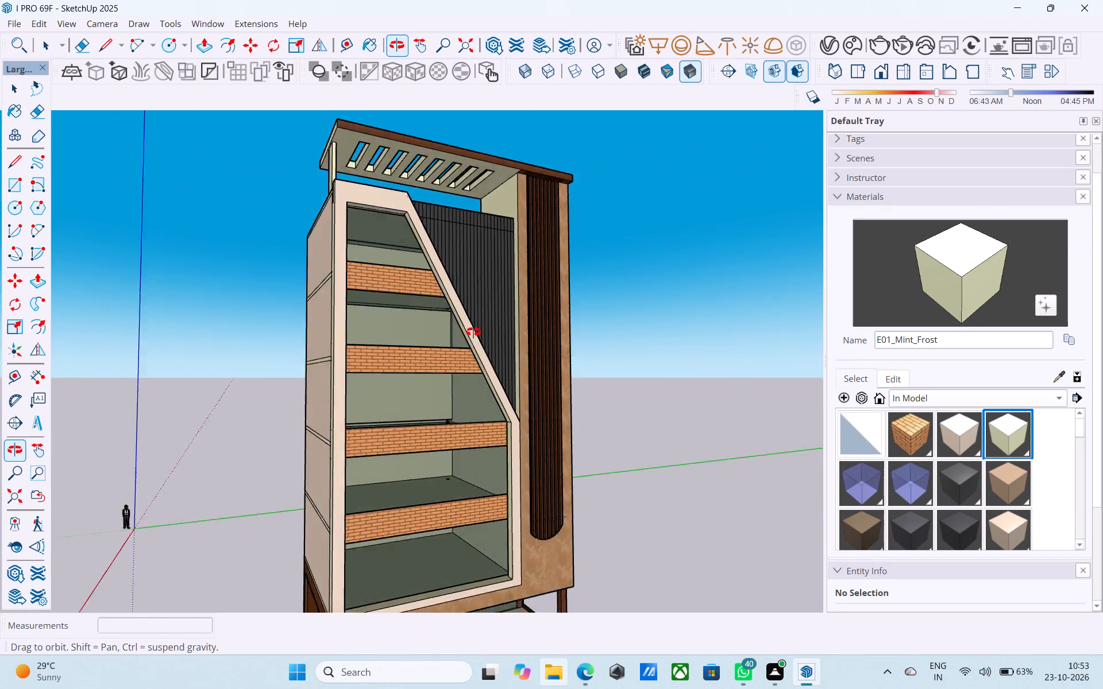
middle_drag(473, 332, 485, 371)
scroll(482, 377, down, 3)
middle_drag(472, 416, 435, 413)
scroll(360, 381, down, 4)
middle_drag(414, 474, 417, 326)
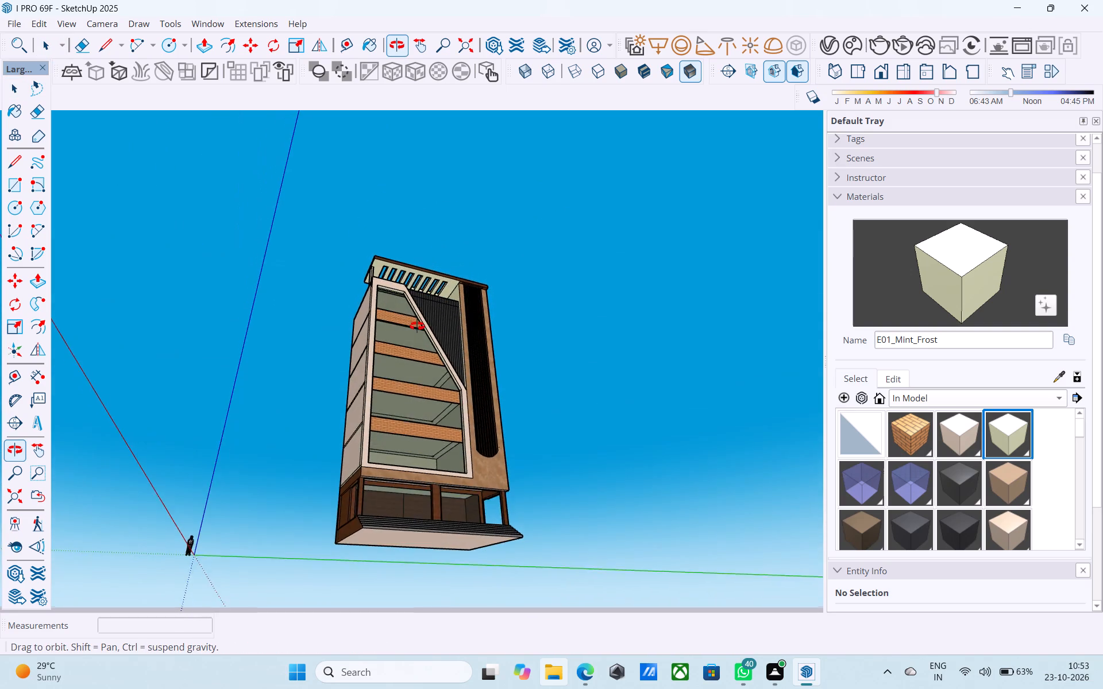
middle_drag(417, 326, 315, 408)
middle_drag(352, 460, 465, 549)
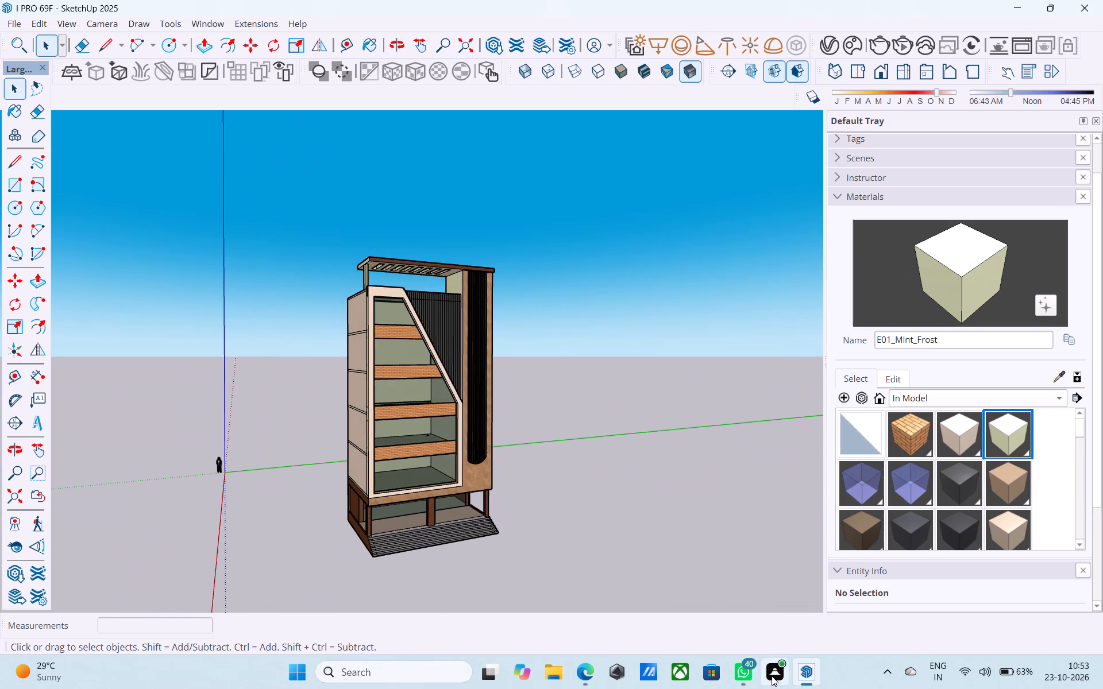
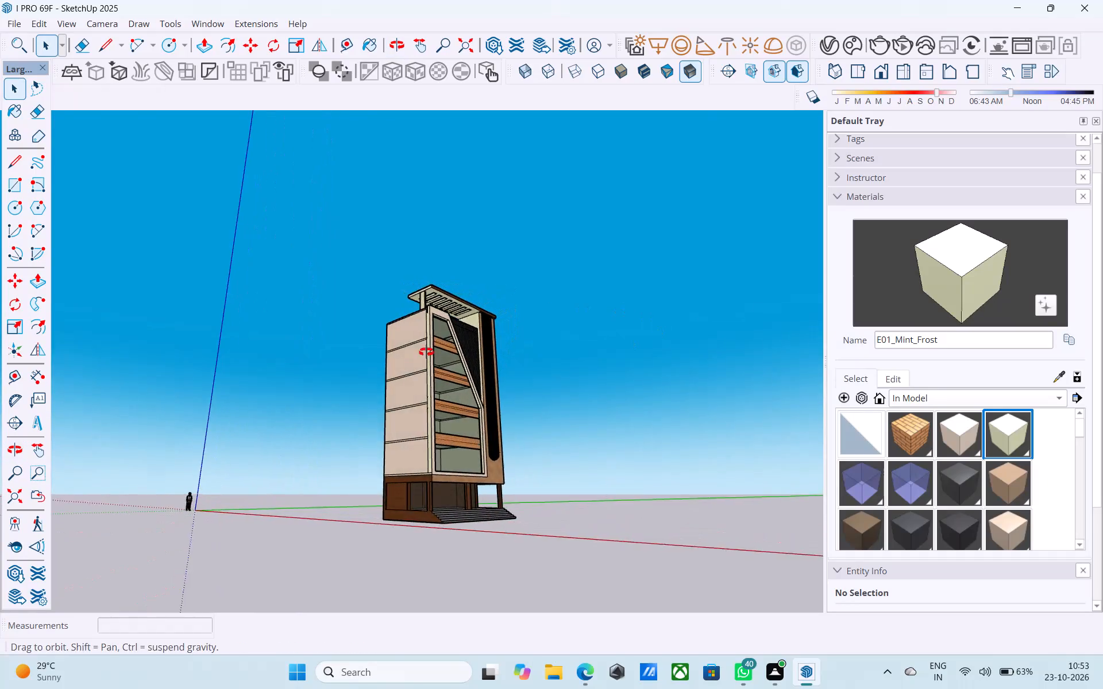
Examine the tower's front facade, both sides, entrance steps and roof pergola from several angles.
scroll(428, 394, up, 5)
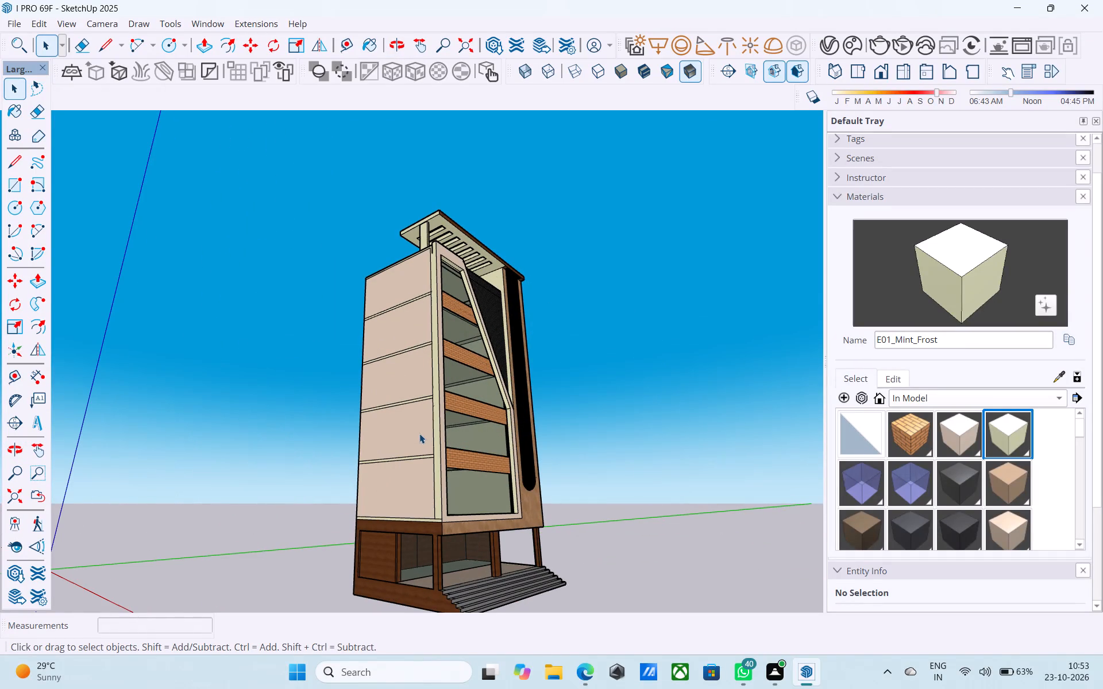
middle_drag(421, 433, 357, 419)
scroll(298, 386, down, 4)
middle_drag(356, 431, 186, 432)
scroll(444, 505, up, 4)
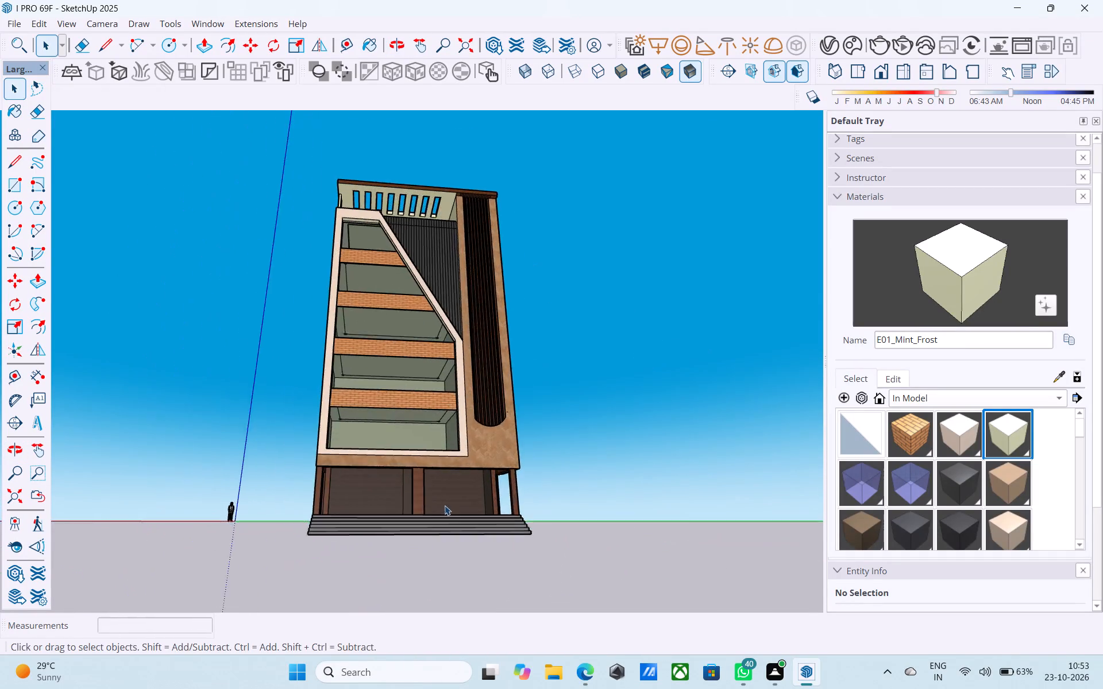
scroll(445, 505, up, 2)
middle_drag(431, 481, 138, 500)
middle_drag(298, 385, 669, 400)
middle_drag(476, 465, 556, 399)
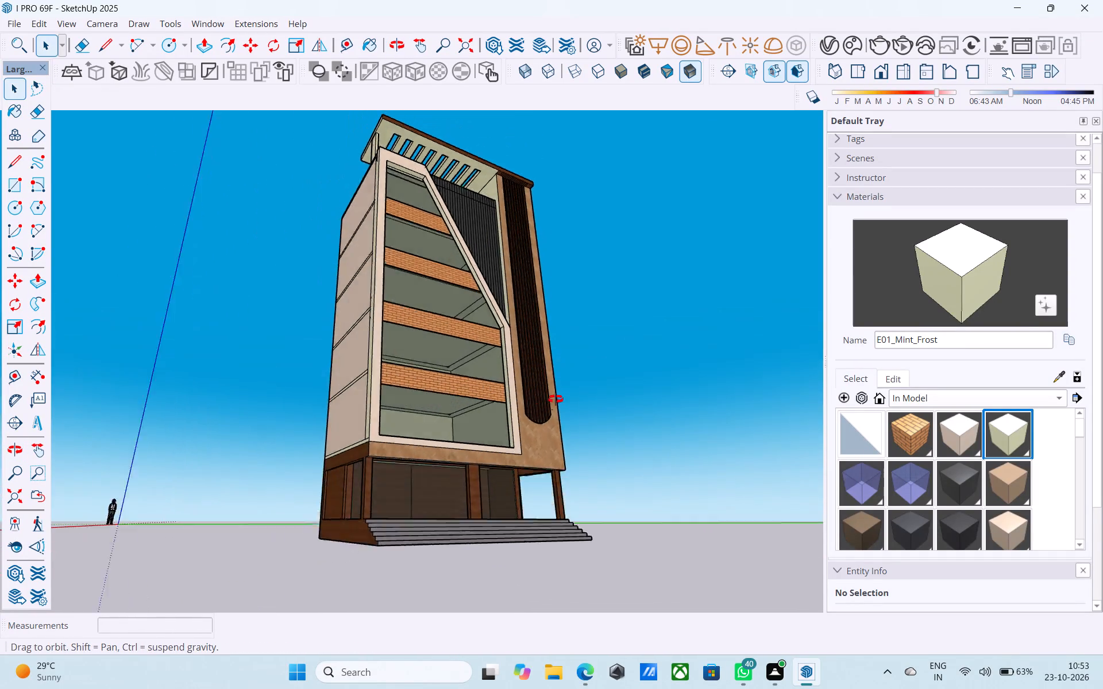
middle_drag(556, 399, 602, 401)
scroll(586, 390, up, 4)
scroll(603, 422, down, 4)
middle_drag(593, 423, 182, 485)
middle_drag(619, 590, 403, 510)
scroll(403, 510, up, 5)
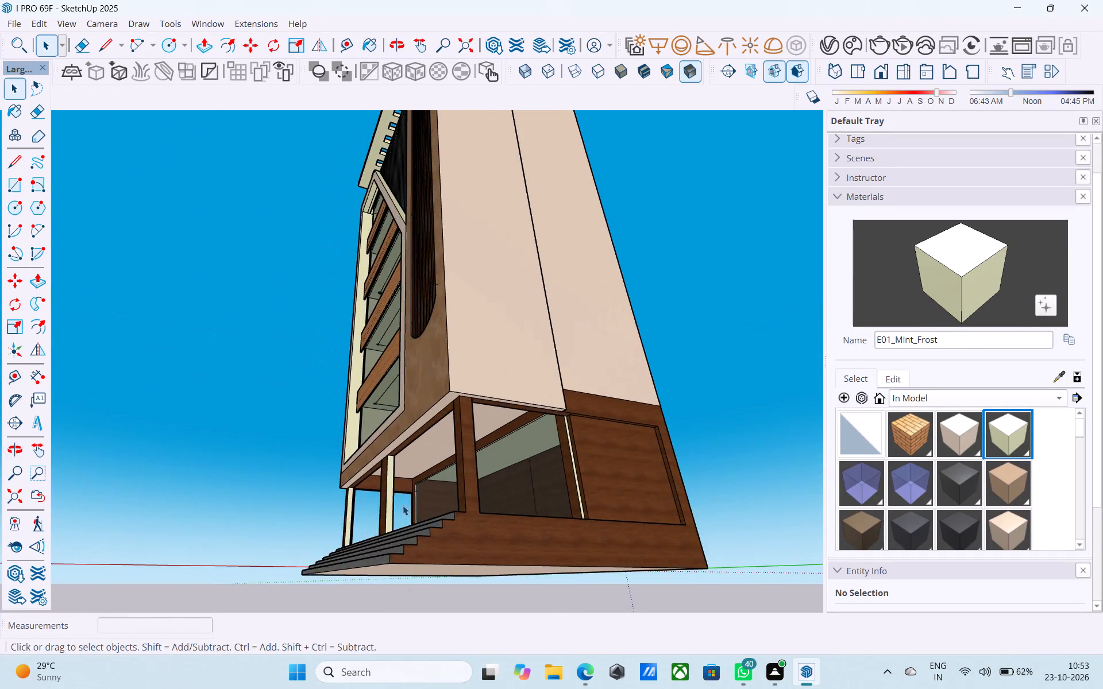
middle_drag(399, 490, 687, 460)
middle_drag(401, 485, 614, 487)
middle_drag(394, 486, 377, 532)
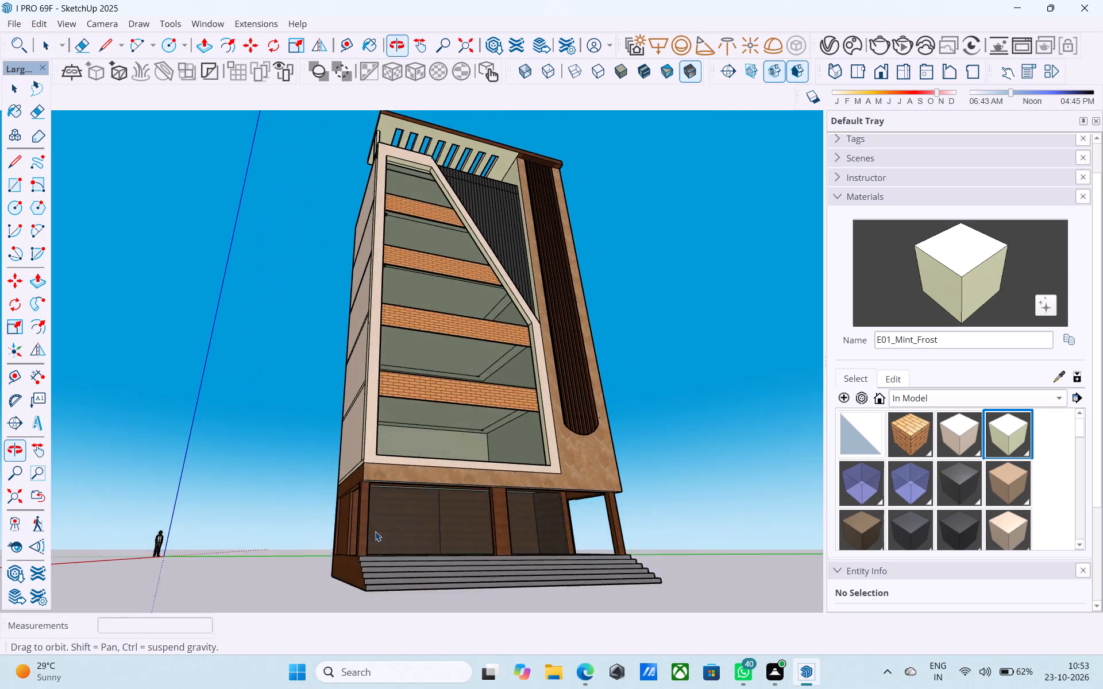
scroll(352, 507, up, 6)
scroll(340, 496, down, 5)
middle_drag(414, 497, 450, 552)
scroll(450, 552, up, 3)
scroll(450, 550, down, 1)
scroll(450, 550, up, 3)
scroll(385, 531, down, 7)
middle_drag(369, 519, 371, 531)
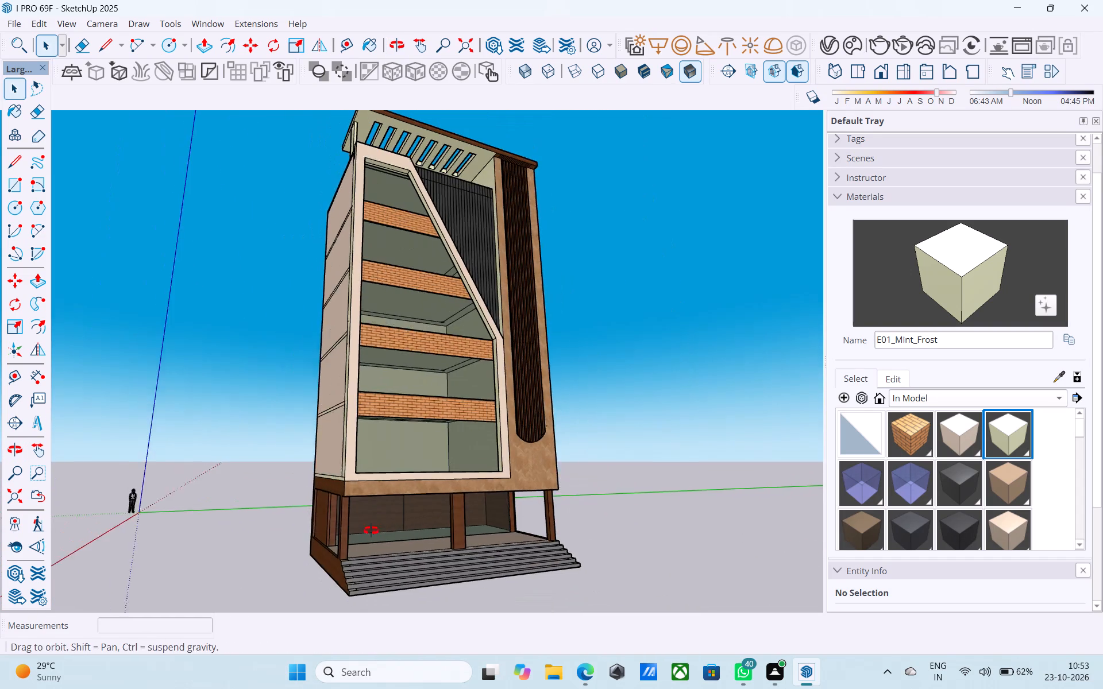
middle_drag(371, 531, 353, 537)
middle_drag(339, 525, 314, 509)
middle_drag(317, 506, 326, 531)
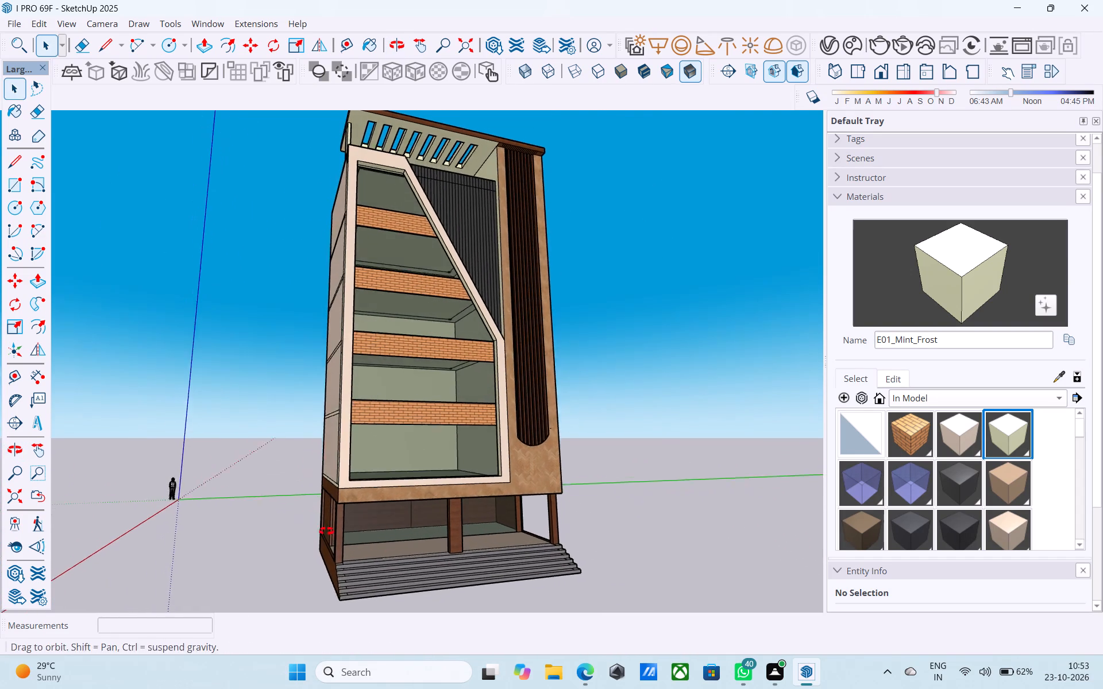
middle_drag(326, 531, 325, 532)
scroll(360, 509, up, 8)
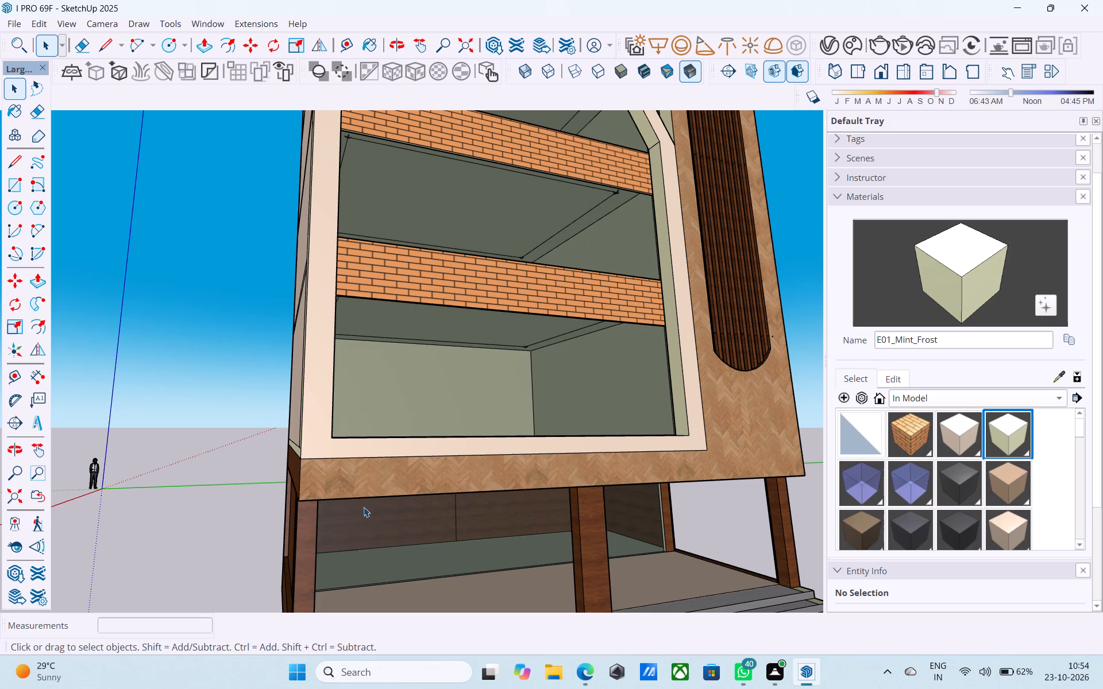
scroll(305, 566, down, 6)
middle_drag(346, 499, 319, 616)
scroll(237, 492, down, 3)
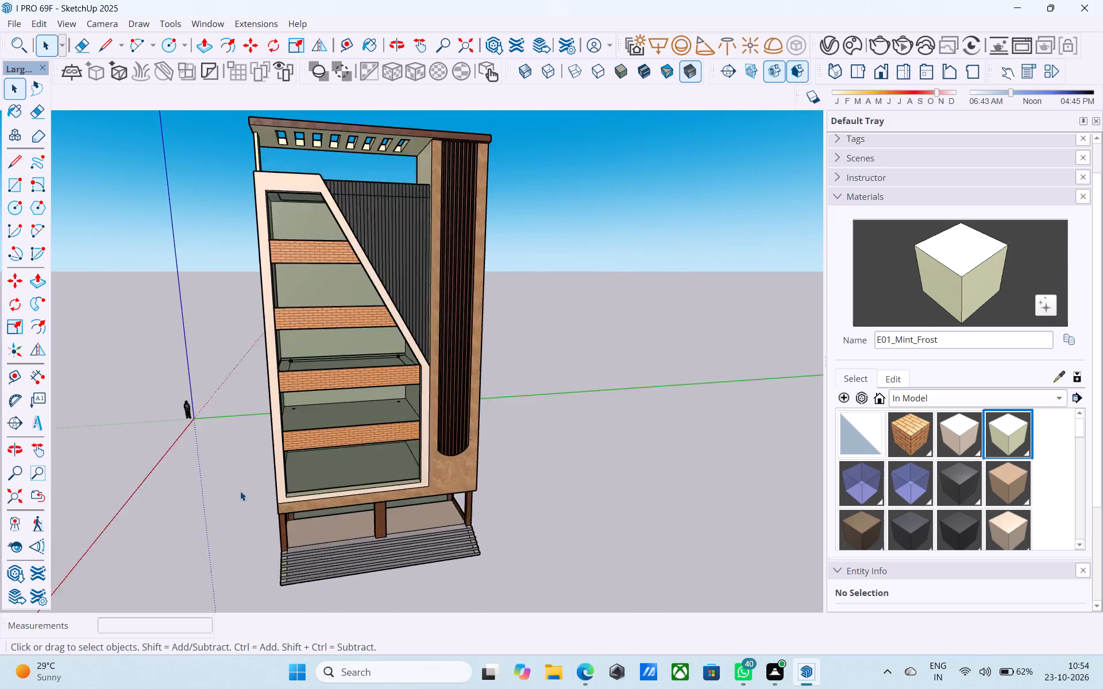
scroll(240, 491, down, 8)
scroll(264, 339, up, 7)
middle_drag(263, 338, 355, 258)
scroll(314, 225, up, 3)
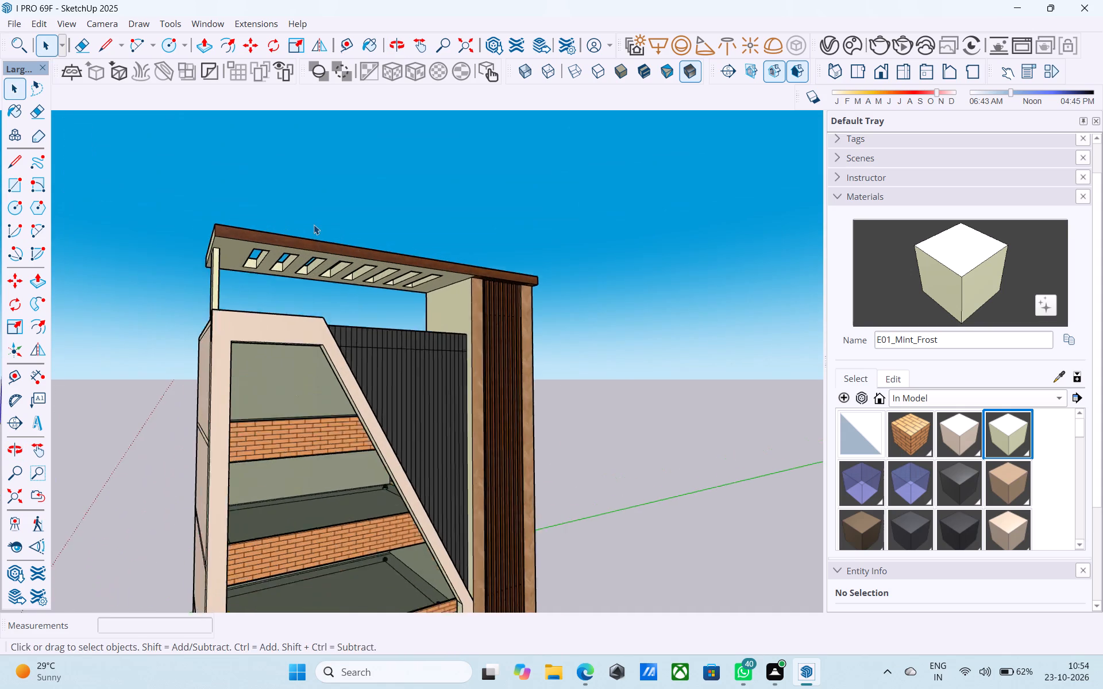
scroll(314, 224, up, 1)
shift+middle_drag(314, 225, 456, 295)
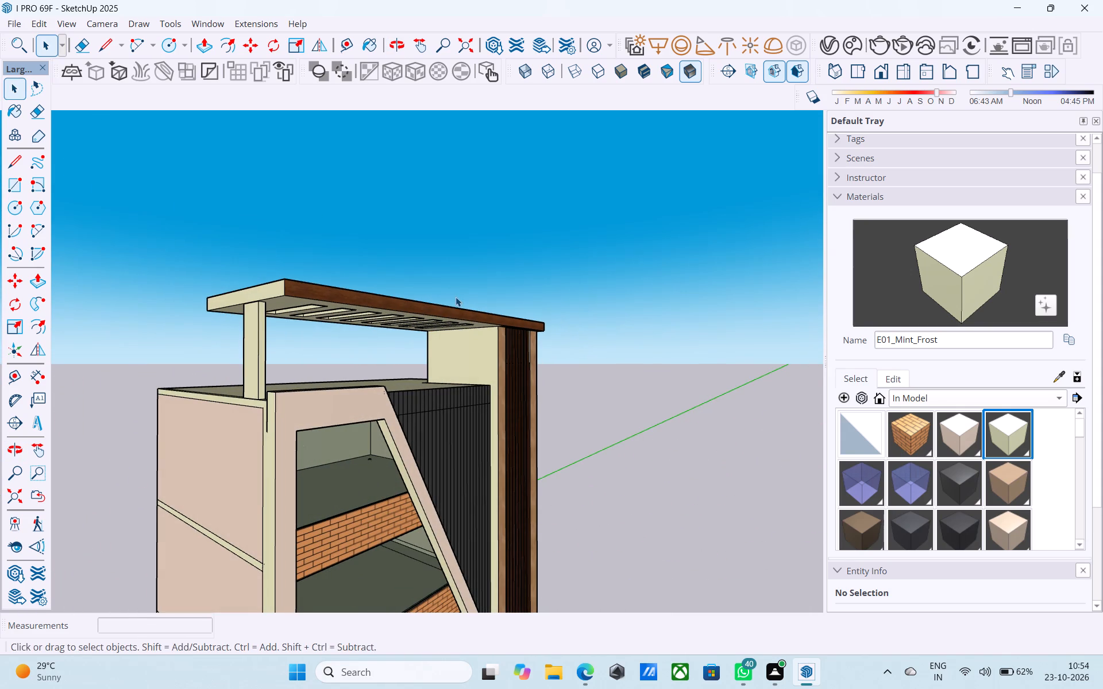
middle_drag(421, 346, 331, 319)
scroll(315, 316, down, 4)
middle_drag(315, 324, 272, 295)
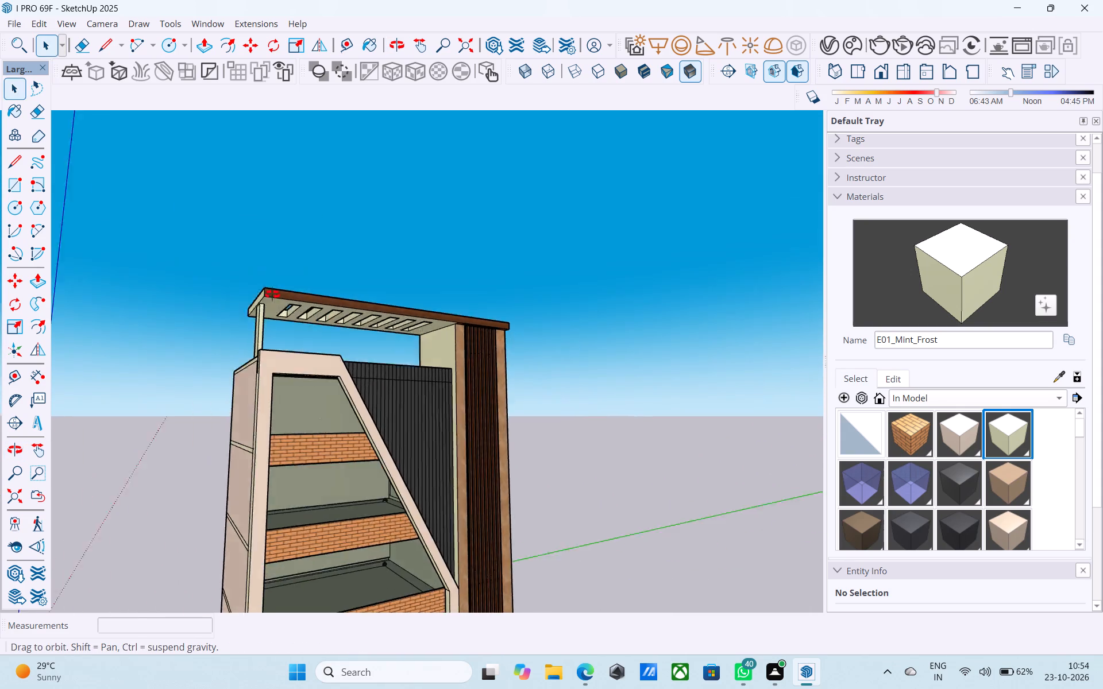
middle_drag(272, 295, 272, 344)
Save the model.
key(ctrl+s)
Open the building group and erase the stray vertical edge at the side wall's top corner, beside the front frame.
scroll(321, 324, down, 4)
middle_drag(324, 316, 714, 349)
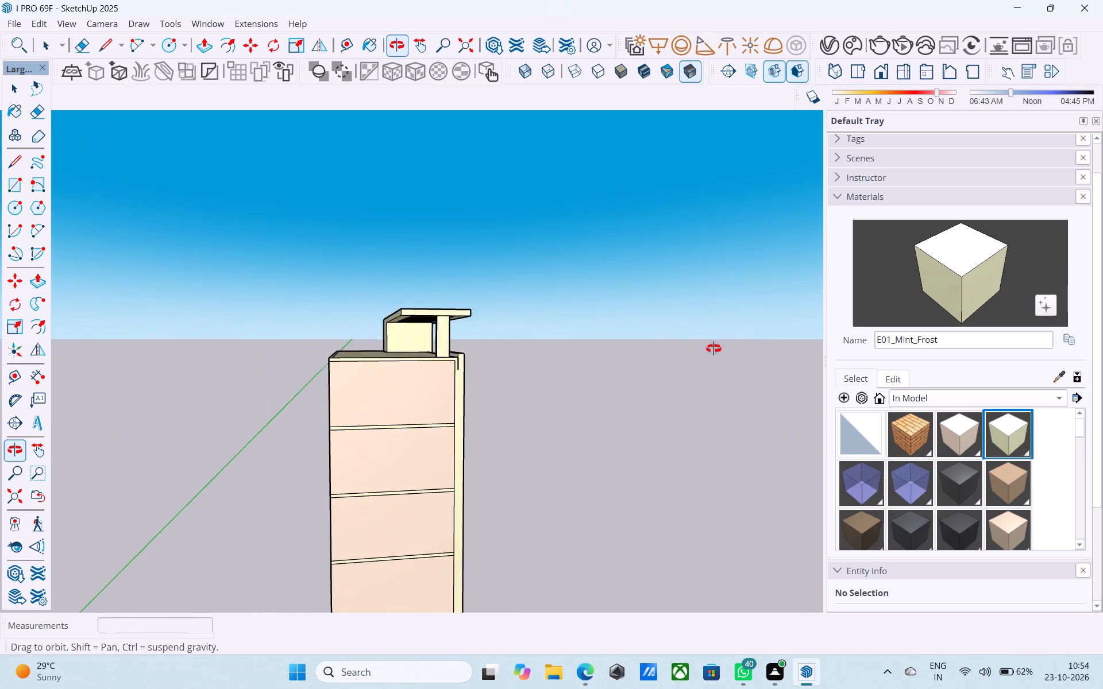
middle_drag(714, 349, 707, 350)
middle_drag(286, 373, 270, 391)
scroll(365, 389, up, 12)
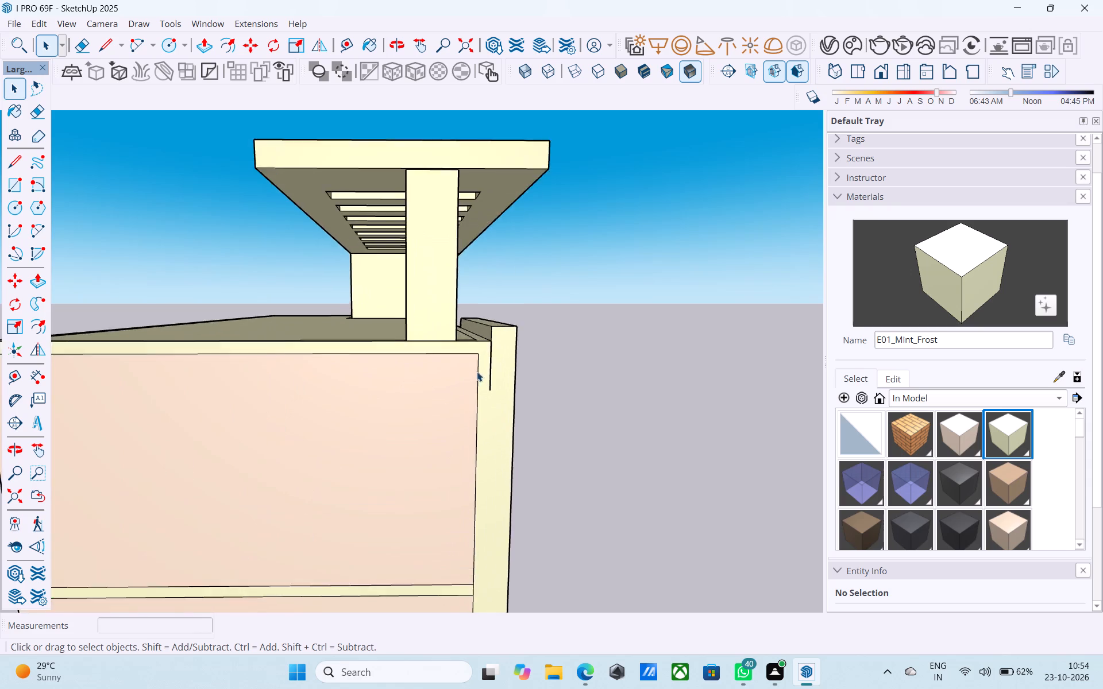
scroll(477, 371, up, 15)
middle_drag(503, 353, 491, 442)
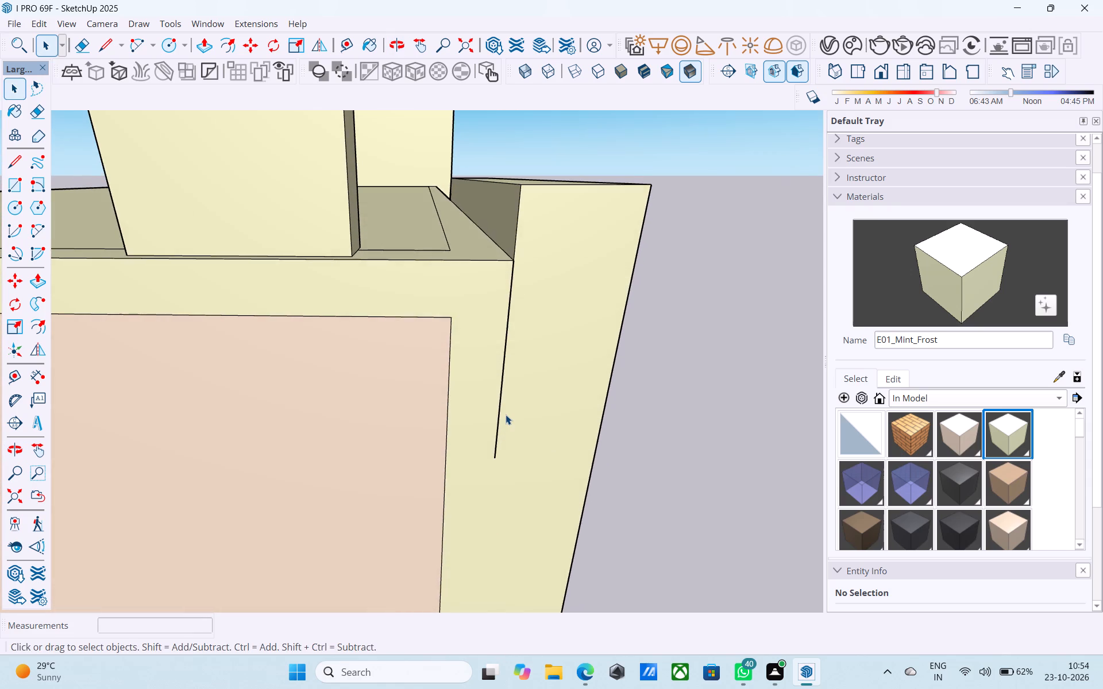
double_click(506, 415)
scroll(506, 415, up, 4)
key(e)
drag(506, 415, 490, 417)
key(space)
Paint the front face of the slanted frame around the balconies with the E01_Mint_Frost material.
scroll(487, 415, down, 5)
middle_drag(525, 423, 304, 395)
scroll(301, 392, down, 16)
middle_drag(302, 393, 237, 346)
scroll(224, 338, down, 5)
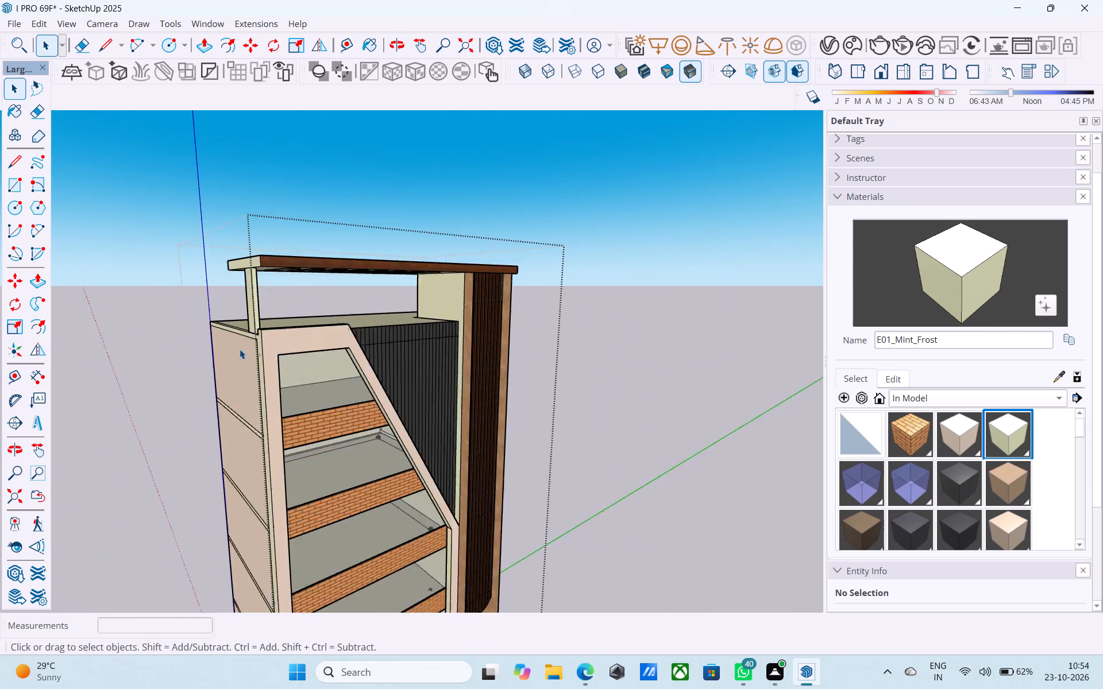
scroll(240, 349, up, 8)
click(324, 350)
middle_drag(329, 351, 338, 351)
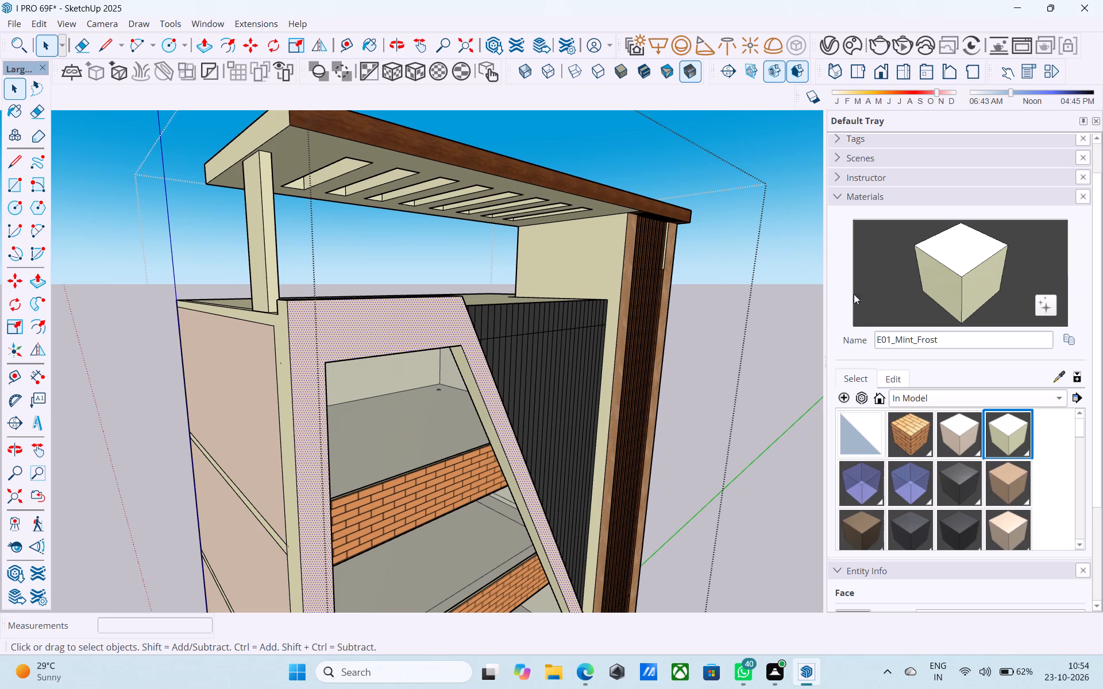
click(955, 272)
click(333, 336)
Paint the five stacked panels of the side wall next to the front frame with E01_Mint_Frost.
click(267, 371)
scroll(263, 366, down, 5)
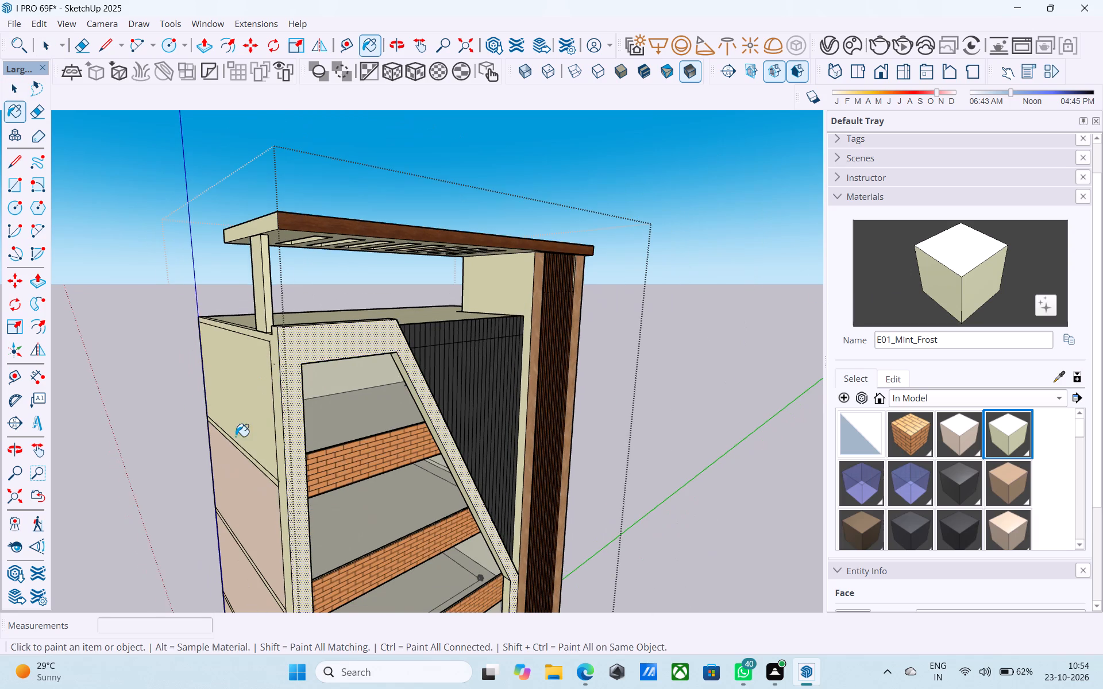
click(242, 469)
scroll(236, 309, down, 5)
scroll(230, 513, up, 6)
click(249, 494)
scroll(201, 308, down, 5)
scroll(195, 287, up, 1)
scroll(196, 284, down, 6)
scroll(259, 419, up, 5)
click(217, 433)
click(213, 510)
Paint the opposite side of the building with E01_Mint_Frost, covering the tall fin's side face and the set-back wall.
scroll(178, 470, down, 4)
middle_drag(205, 450, 17, 444)
middle_drag(347, 389, 108, 416)
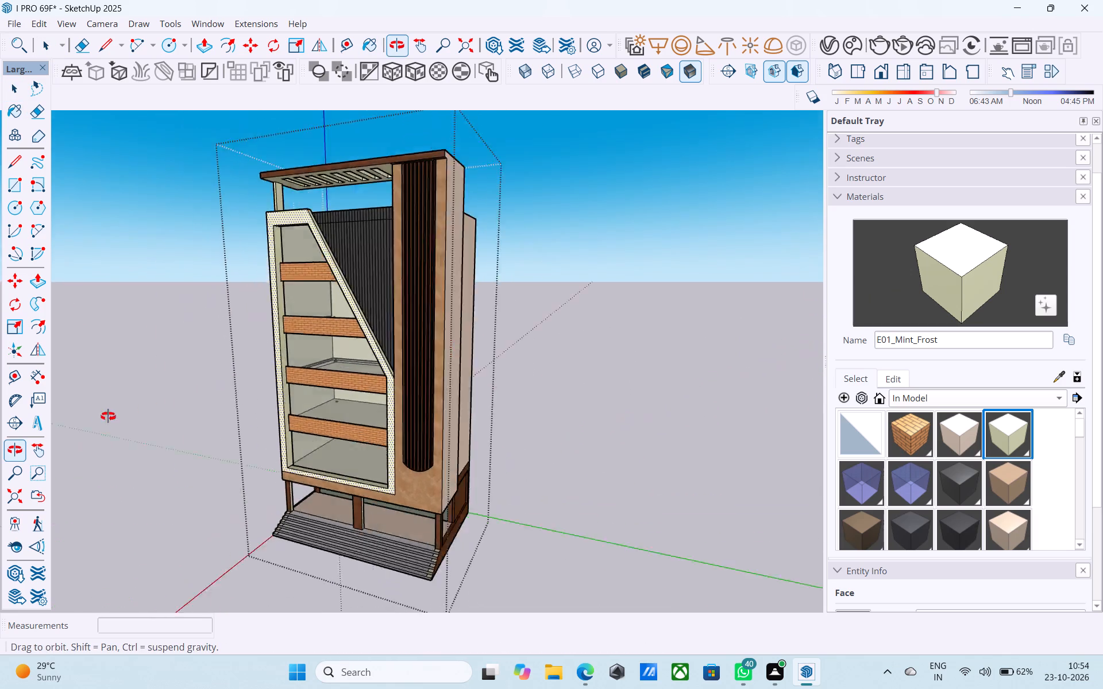
middle_drag(108, 416, 64, 429)
middle_drag(446, 356, 359, 366)
click(447, 340)
click(483, 334)
Examine the repainted building around its rear, side walls and front.
middle_drag(482, 333, 44, 404)
scroll(303, 339, up, 1)
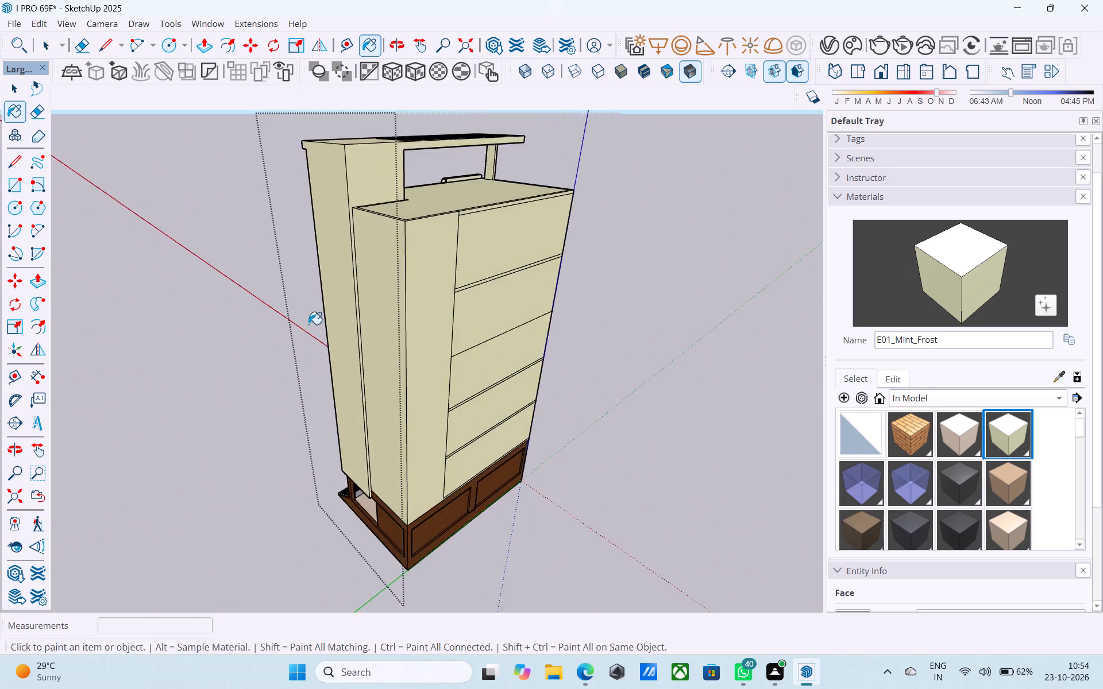
scroll(308, 323, down, 4)
middle_drag(311, 330, 638, 303)
middle_drag(330, 347, 630, 287)
middle_drag(257, 351, 321, 286)
scroll(322, 282, up, 5)
scroll(335, 237, down, 6)
middle_drag(357, 282, 670, 289)
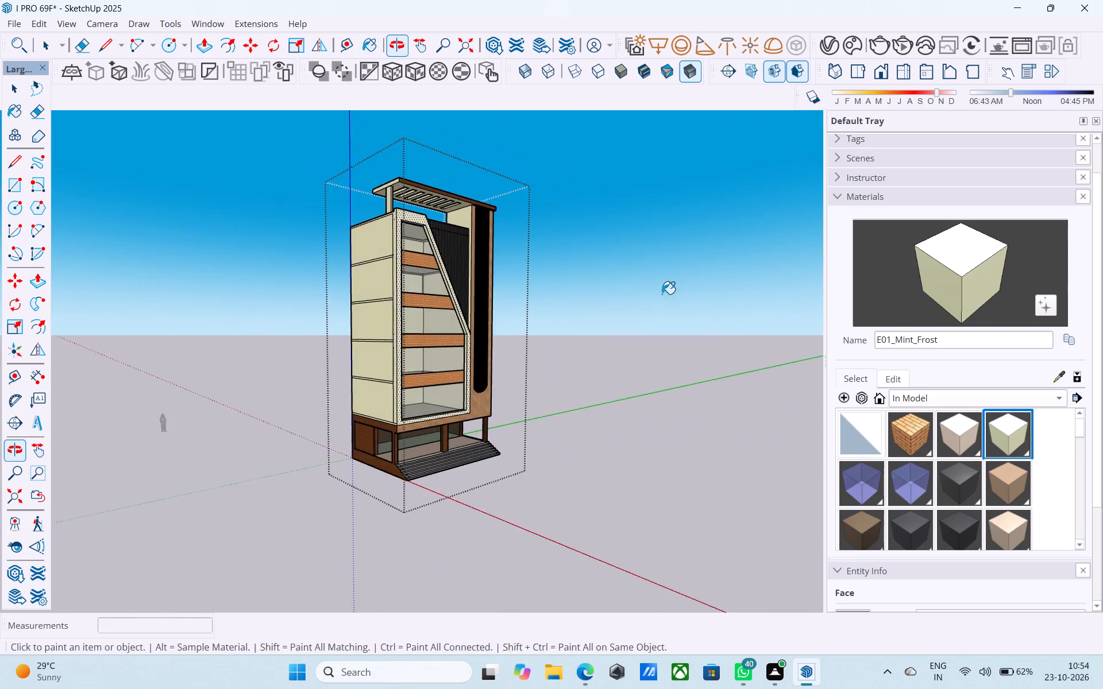
scroll(573, 310, up, 3)
Leave the building group and save the model.
key(space)
click(573, 309)
key(ctrl+s)
Examine the repainted front facade and the roof pergola from lower and higher viewpoints.
middle_drag(520, 328, 427, 346)
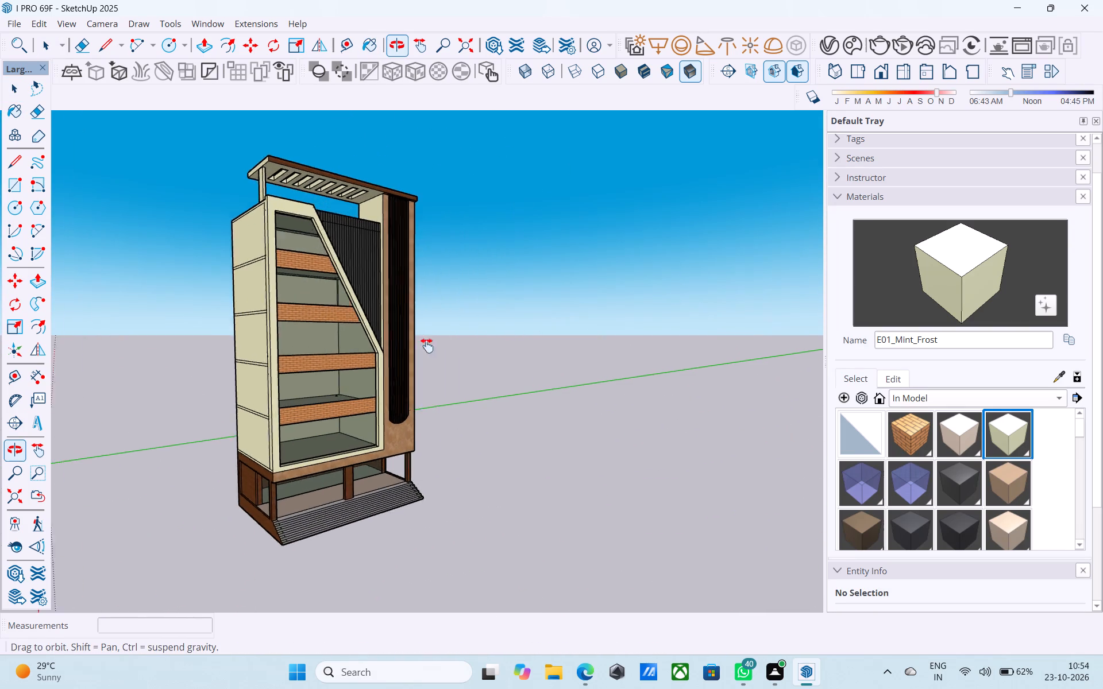
middle_drag(427, 346, 351, 420)
scroll(277, 393, down, 4)
middle_drag(336, 394, 246, 407)
scroll(211, 323, up, 4)
middle_drag(250, 282, 339, 208)
scroll(340, 246, up, 1)
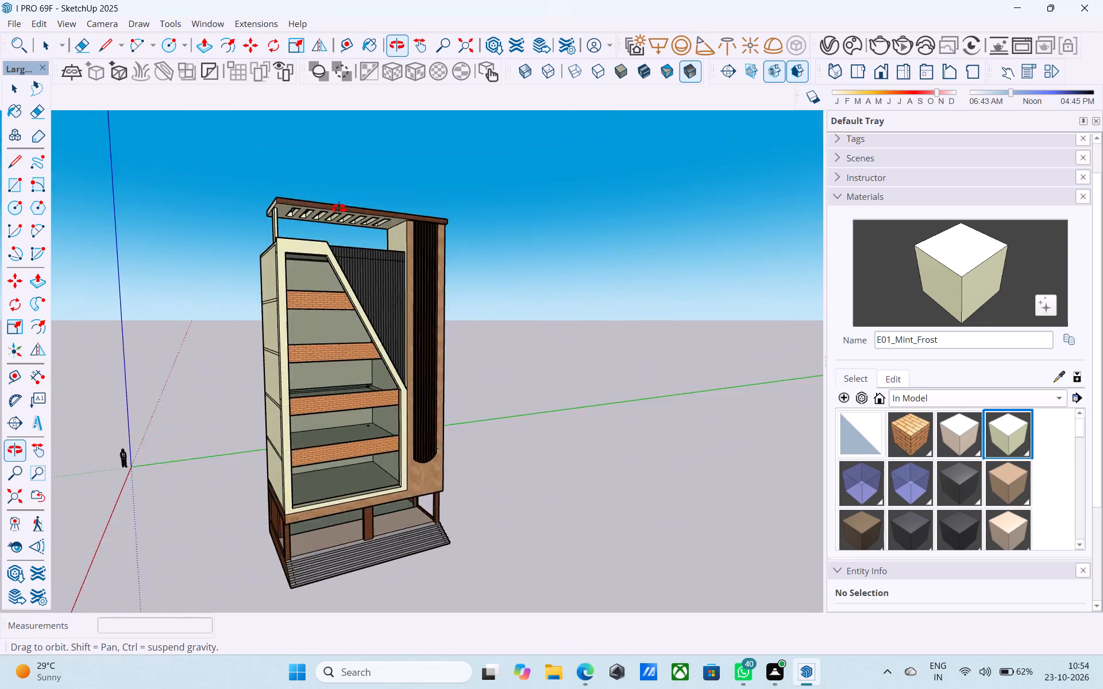
middle_drag(339, 208, 357, 389)
scroll(338, 214, down, 4)
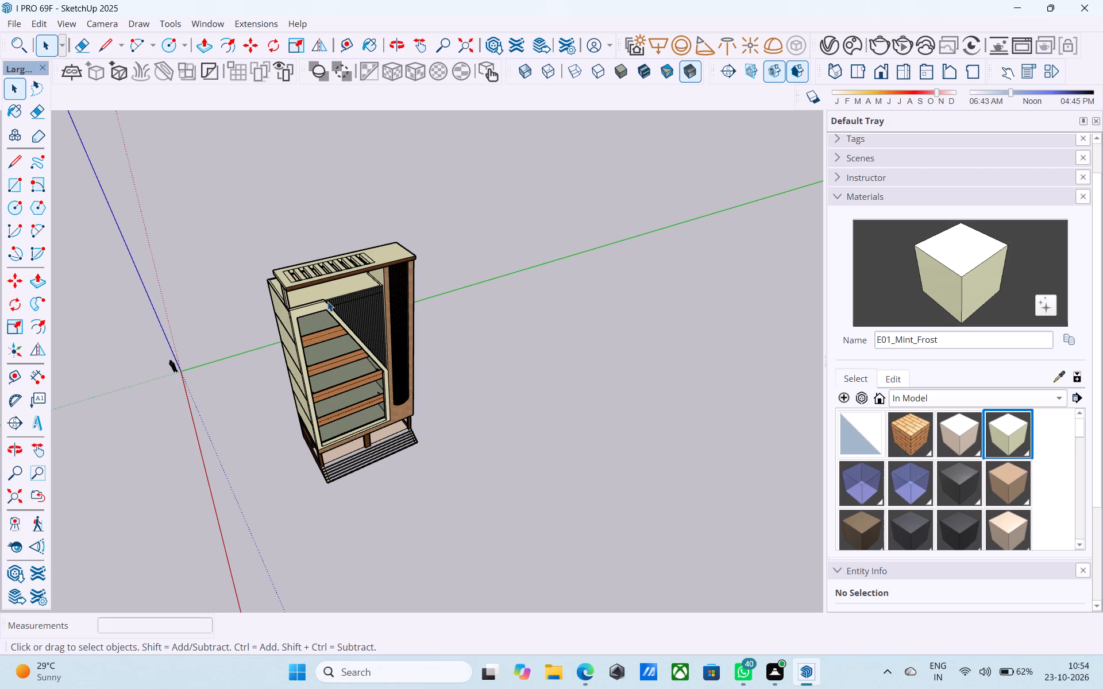
Save the model.
key(space)
key(ctrl+s)
Examine the roof slab, pergola and mint side wall from above and at eye level.
middle_drag(339, 320, 351, 284)
middle_drag(351, 284, 362, 266)
scroll(331, 303, up, 4)
scroll(331, 303, down, 4)
middle_drag(330, 309, 328, 269)
scroll(328, 269, up, 3)
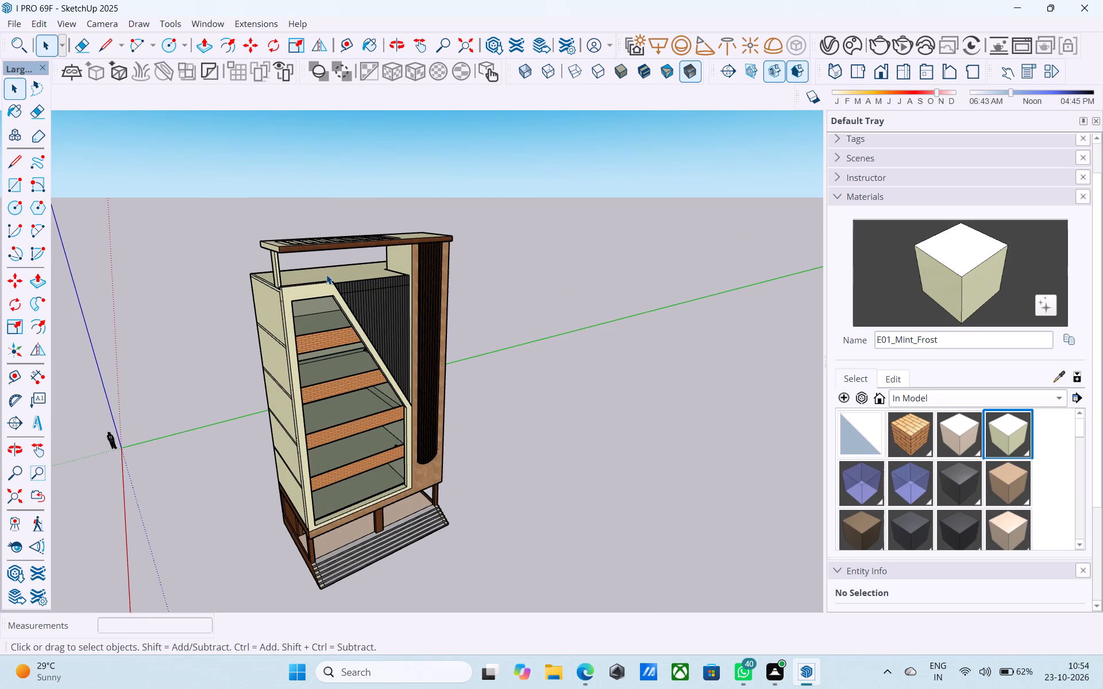
scroll(326, 273, up, 1)
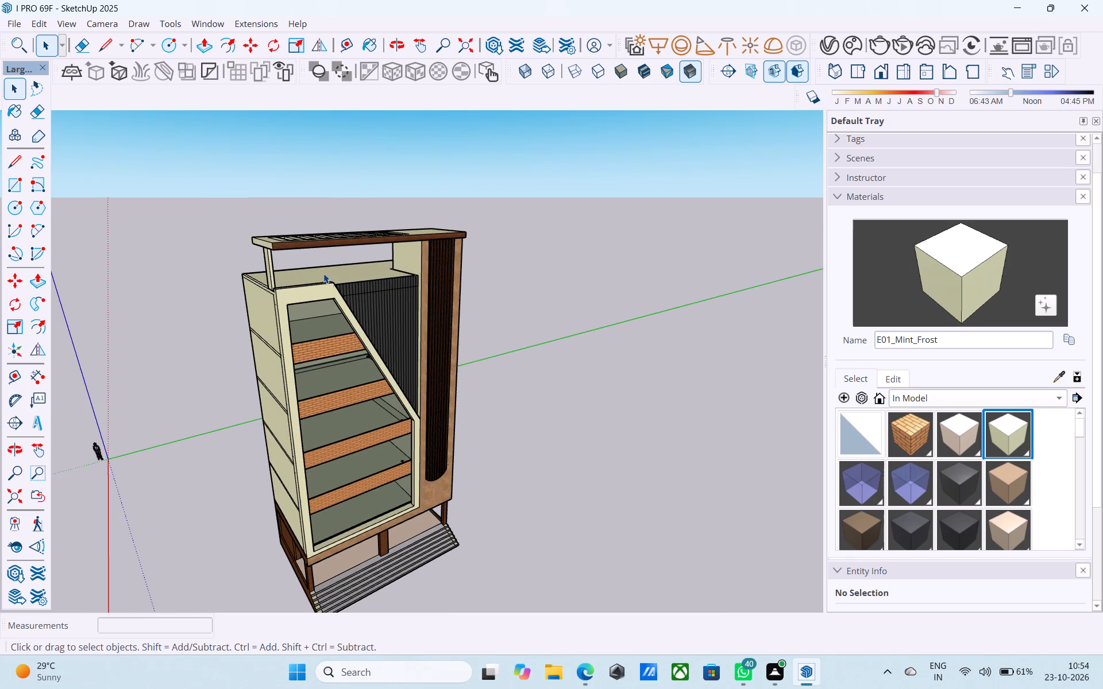
middle_drag(322, 272, 274, 276)
middle_drag(299, 293, 359, 269)
scroll(286, 281, up, 1)
scroll(364, 265, down, 4)
middle_drag(344, 313, 362, 260)
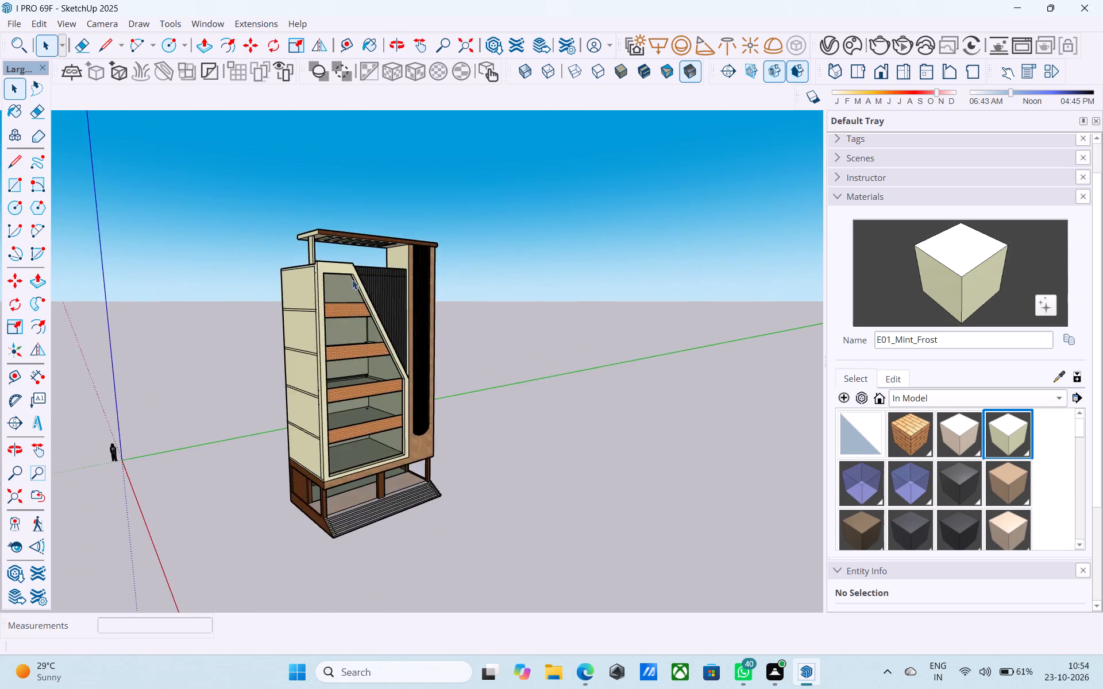
scroll(346, 283, up, 4)
scroll(353, 301, down, 4)
Save the model.
key(ctrl+s)
Examine the tall fin's side, the front frame and the brick balcony bands for finish consistency.
middle_drag(350, 380, 161, 377)
middle_drag(365, 388, 100, 395)
scroll(418, 359, up, 5)
middle_drag(449, 397, 490, 247)
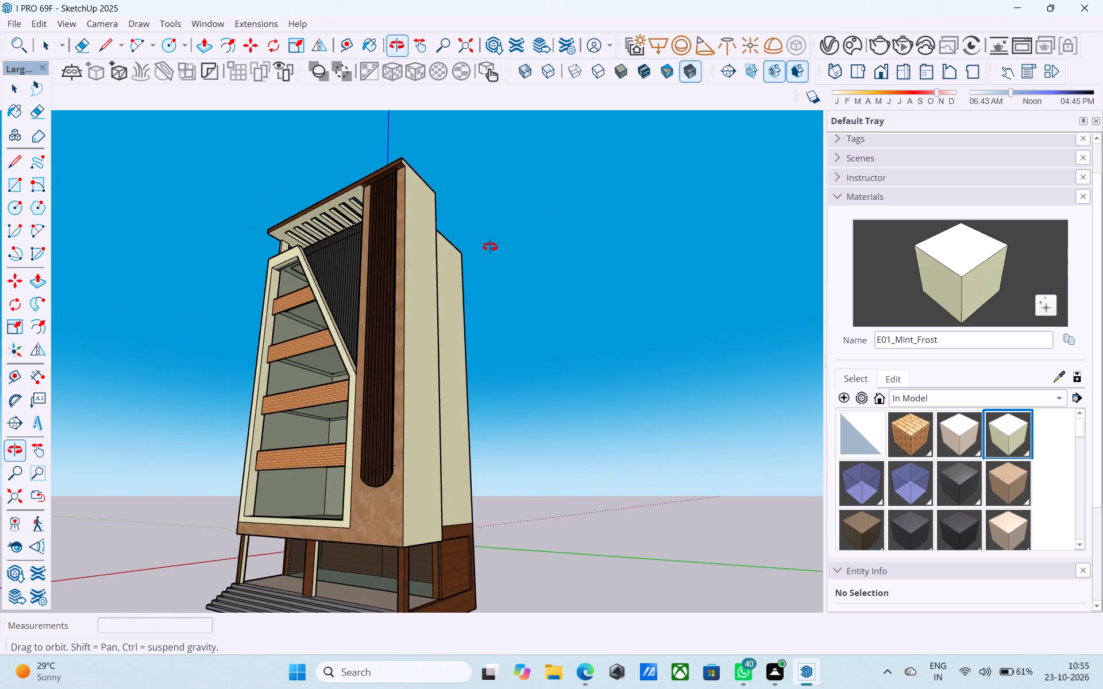
middle_drag(490, 247, 731, 327)
scroll(731, 327, down, 2)
middle_drag(304, 321, 295, 322)
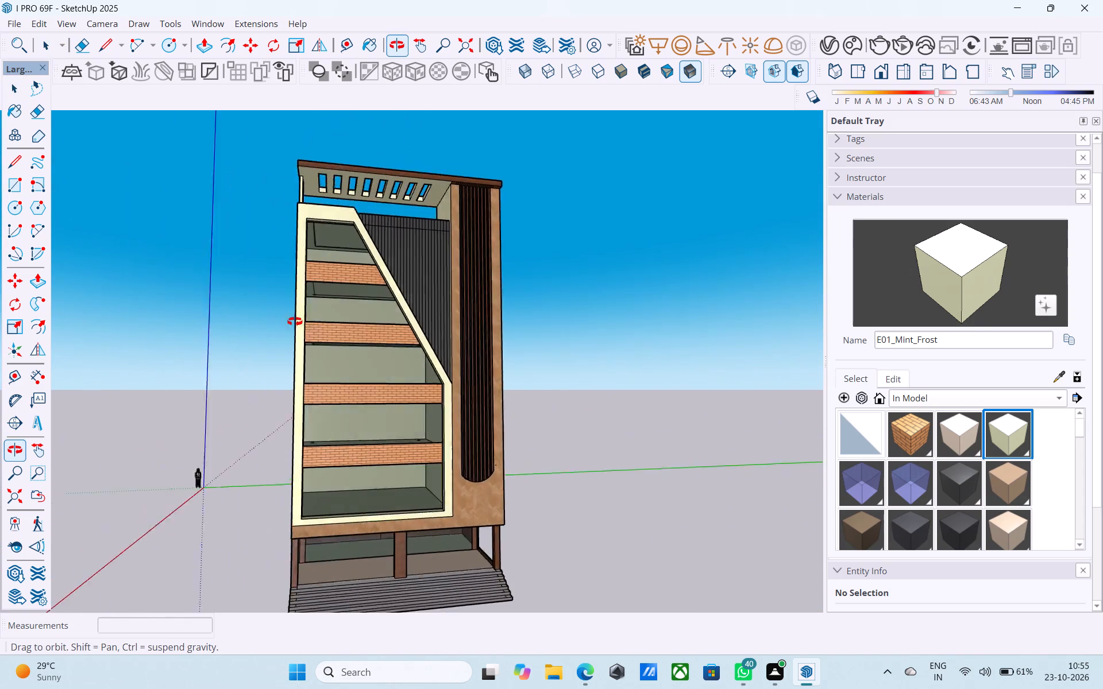
middle_drag(295, 322, 246, 323)
scroll(240, 326, down, 2)
middle_drag(253, 334, 30, 491)
middle_drag(282, 297, 475, 235)
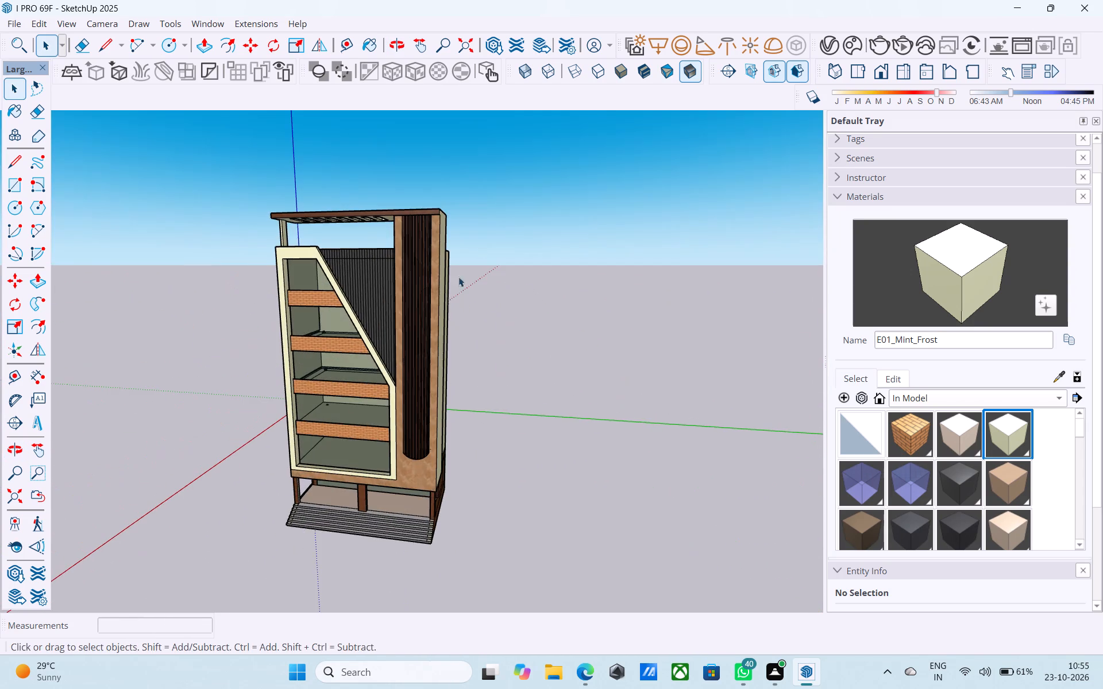
middle_drag(506, 268, 576, 242)
scroll(342, 459, up, 4)
middle_drag(337, 463, 356, 402)
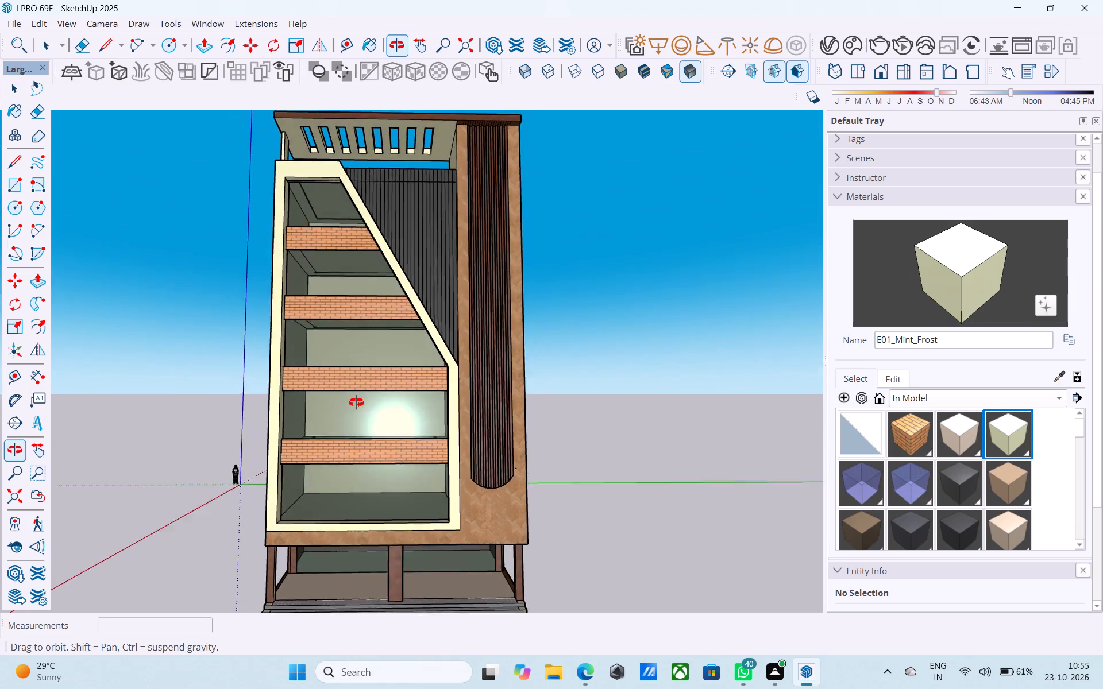
middle_drag(356, 402, 356, 403)
Examine the lowest balcony's ceiling from below, up to the marker at the front corner of its rectangular outline.
scroll(356, 402, up, 3)
scroll(357, 403, down, 5)
middle_drag(369, 442, 337, 258)
scroll(302, 432, up, 6)
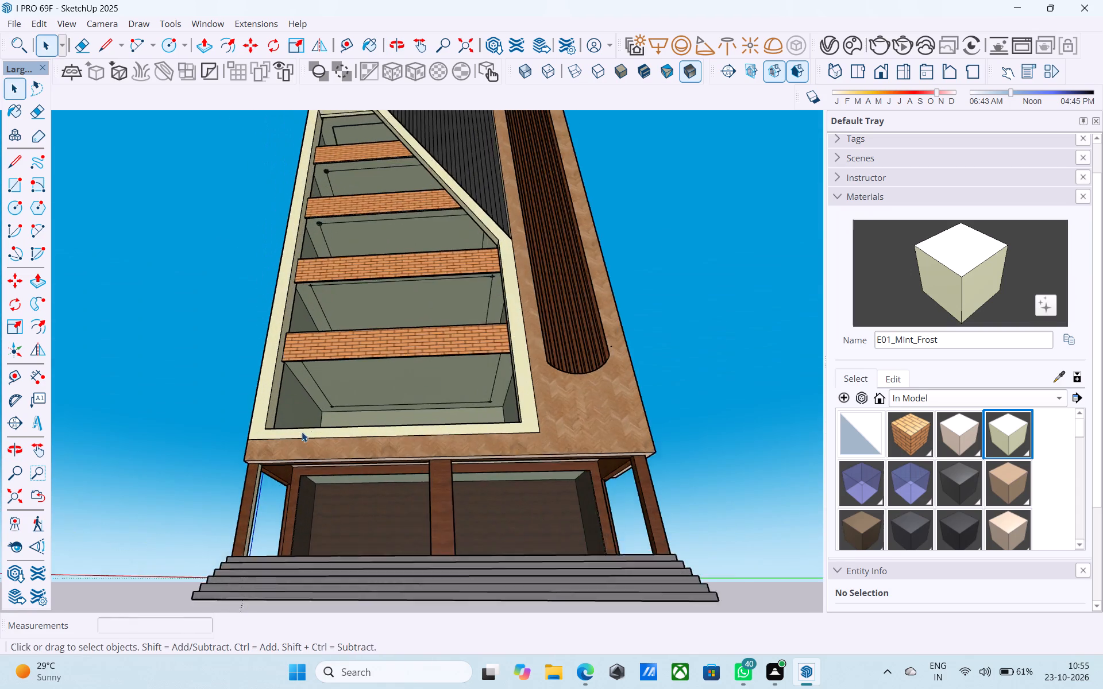
middle_drag(402, 392, 371, 405)
scroll(370, 420, up, 5)
middle_drag(365, 435, 395, 353)
scroll(395, 353, up, 6)
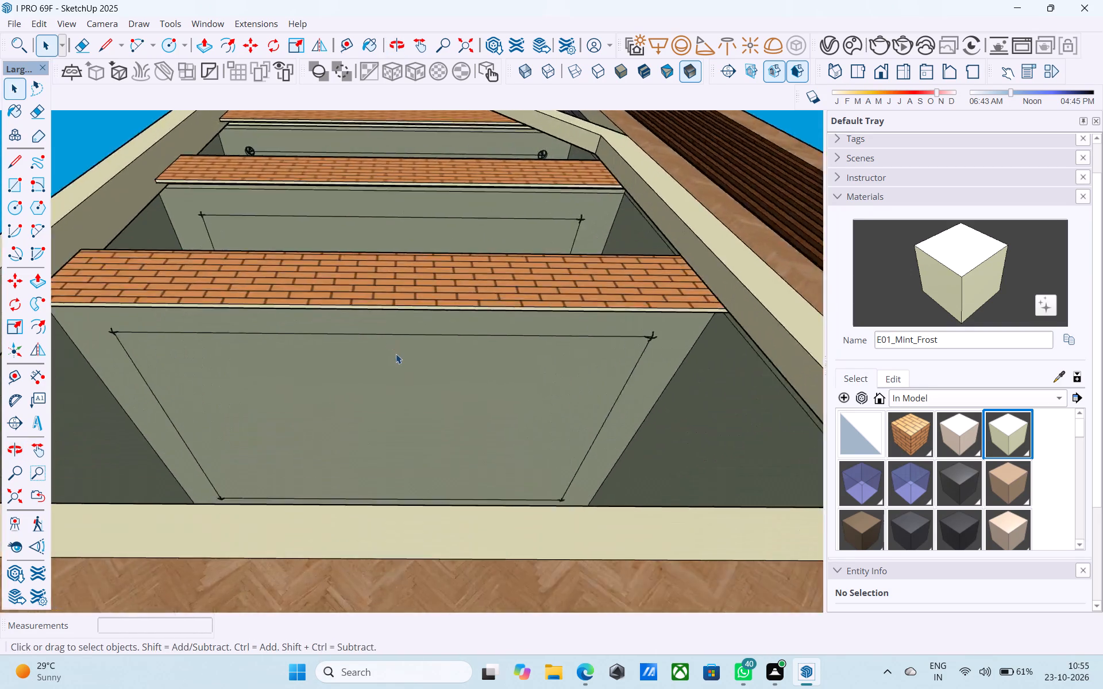
scroll(396, 354, up, 16)
shift+scroll(319, 427, down, 1)
shift+middle_drag(319, 427, 486, 279)
scroll(284, 454, up, 1)
middle_drag(239, 508, 307, 331)
shift+scroll(307, 330, up, 5)
middle_drag(252, 428, 22, 471)
middle_drag(340, 397, 0, 436)
middle_drag(562, 429, 136, 467)
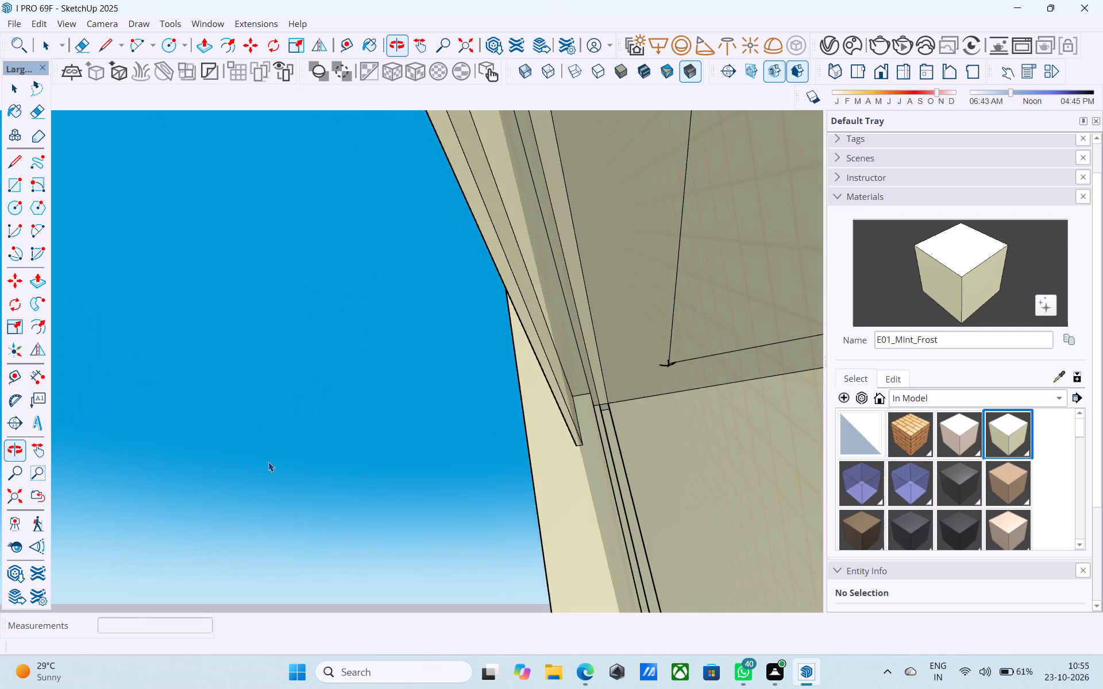
shift+middle_drag(583, 425, 124, 436)
shift+middle_drag(683, 394, 196, 394)
shift+middle_drag(567, 358, 103, 396)
shift+middle_drag(344, 379, 515, 359)
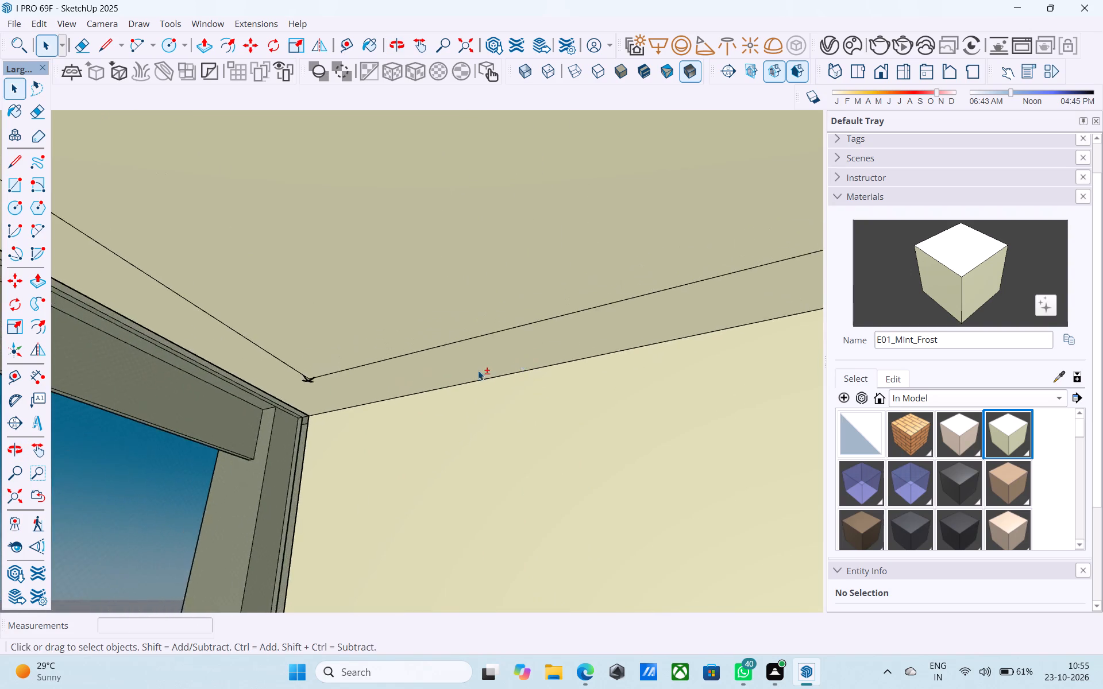
scroll(364, 389, up, 10)
middle_drag(281, 384, 385, 369)
scroll(385, 369, up, 4)
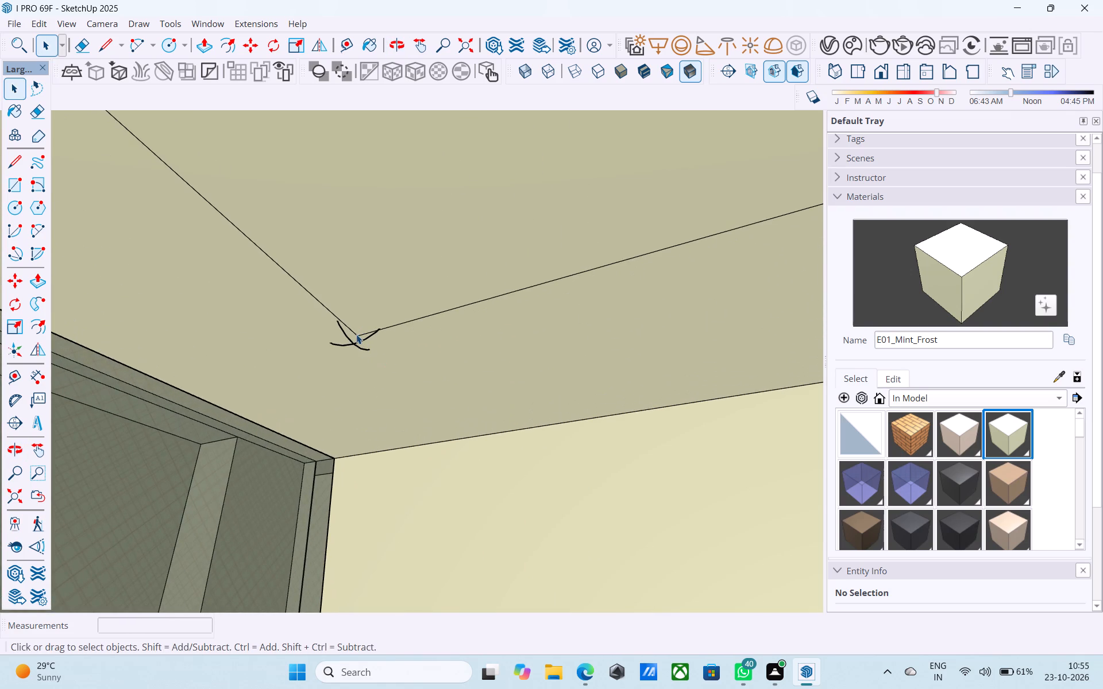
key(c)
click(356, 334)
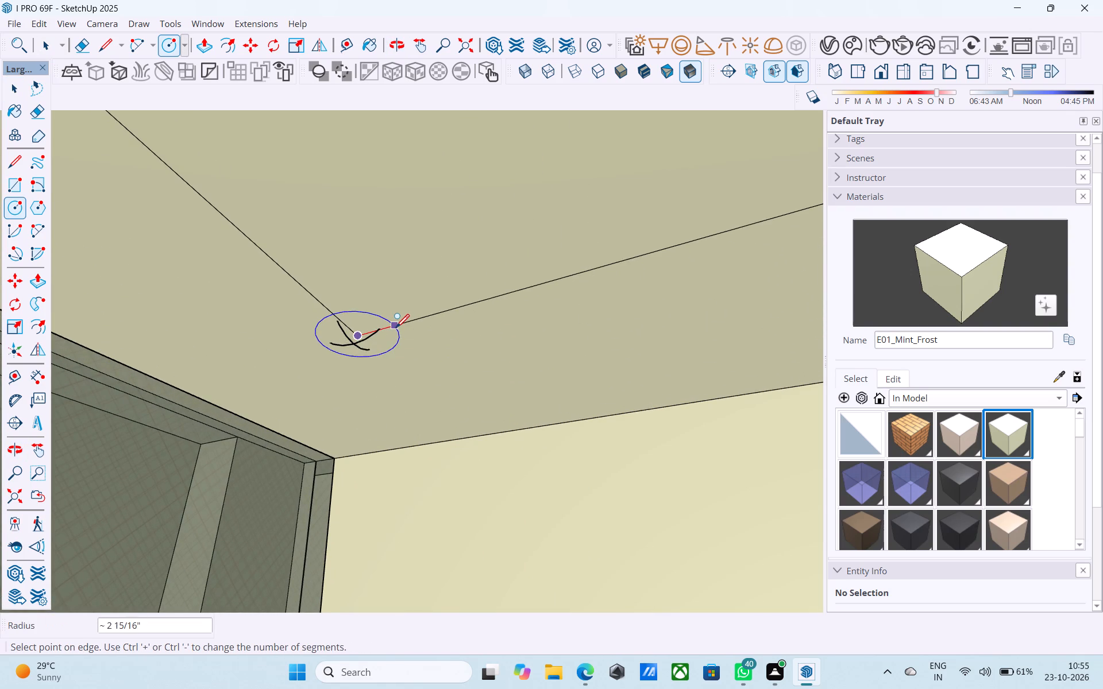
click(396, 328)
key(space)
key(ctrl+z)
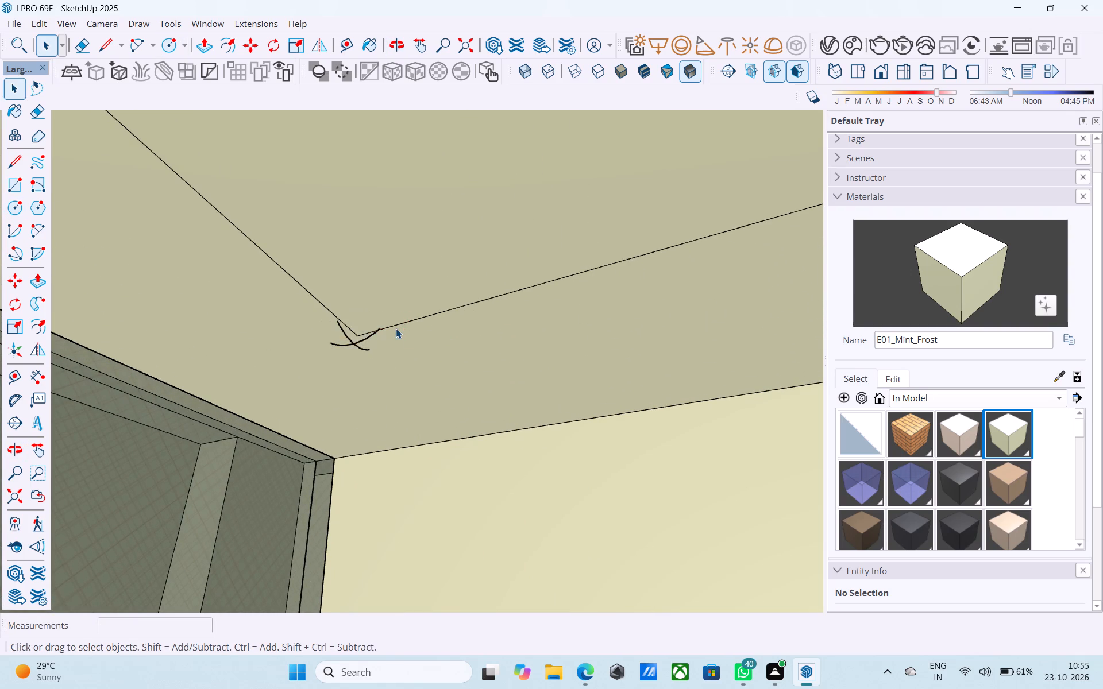
Open the balcony ceiling for editing and draw a circle of 4" radius centred on the outline's front corner.
double_click(404, 258)
scroll(375, 309, up, 2)
key(c)
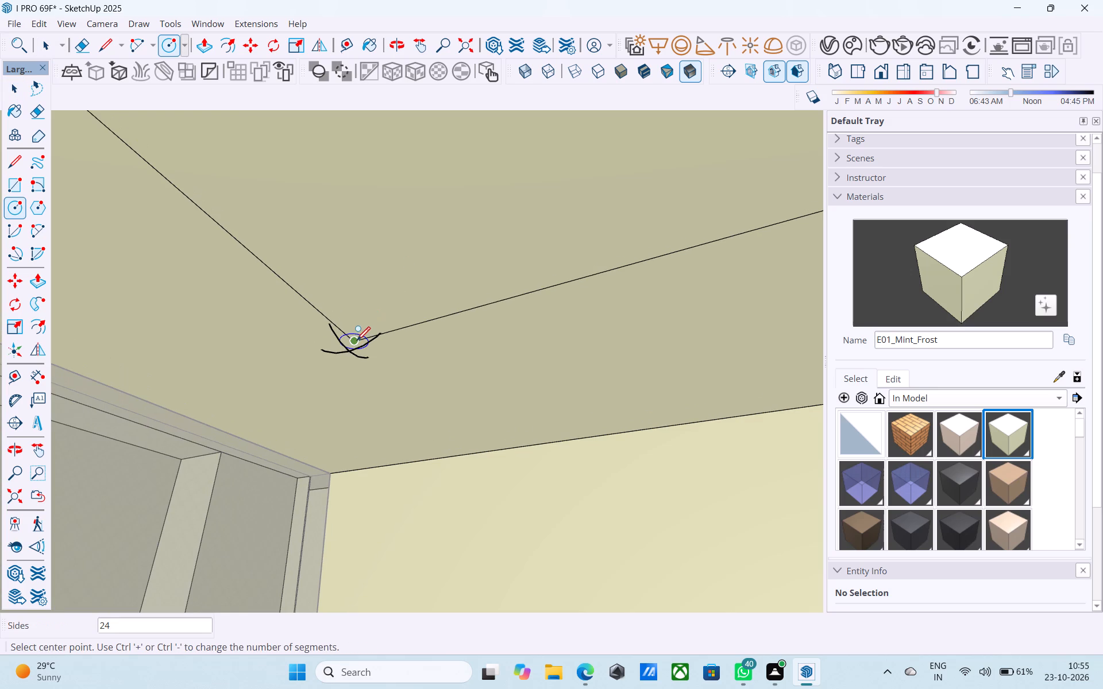
click(357, 341)
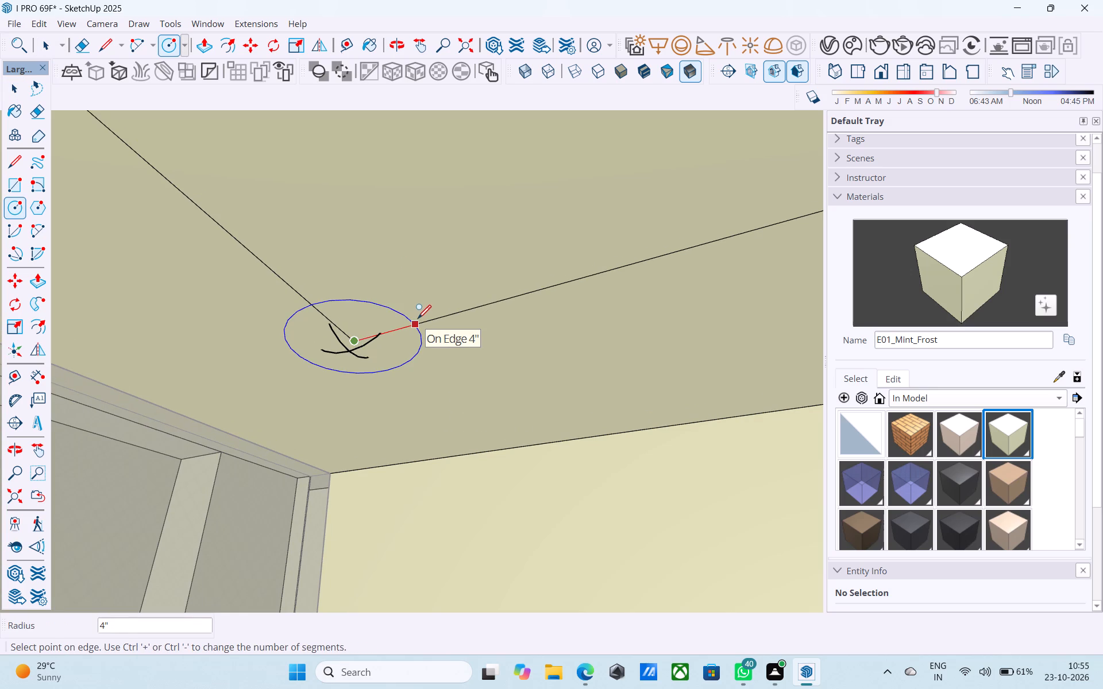
click(418, 320)
key(space)
Erase the two outline edge segments inside the front-corner circle.
click(374, 332)
key(e)
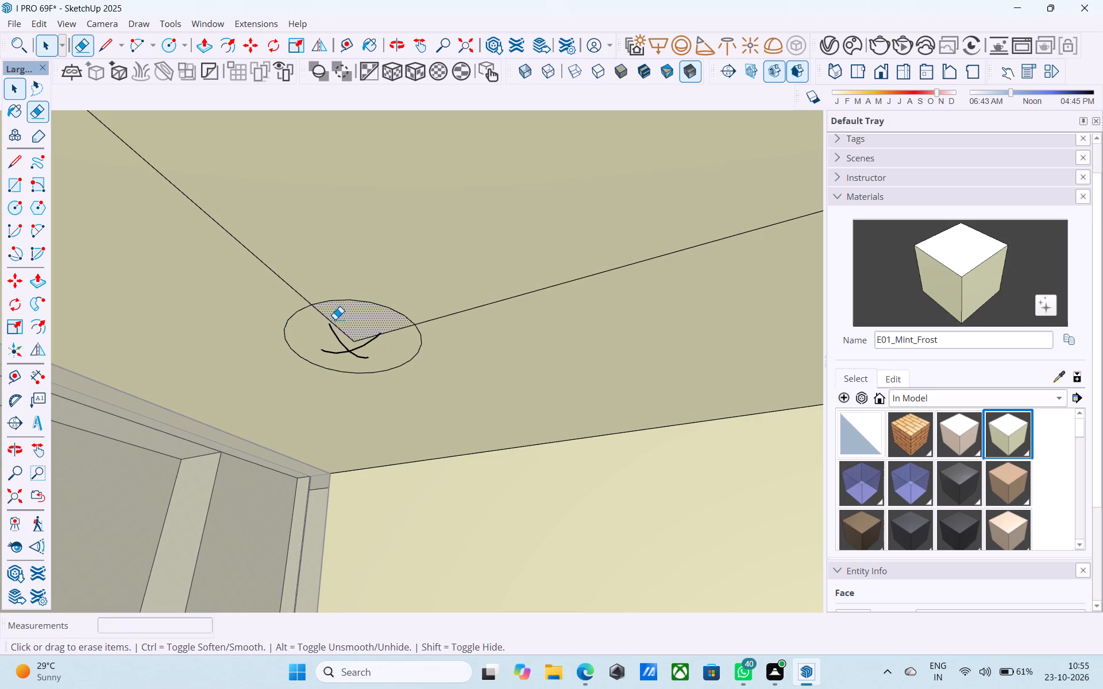
click(321, 315)
click(394, 332)
key(space)
Push the front-corner circle 3" up into the ceiling to form a round recess.
click(386, 327)
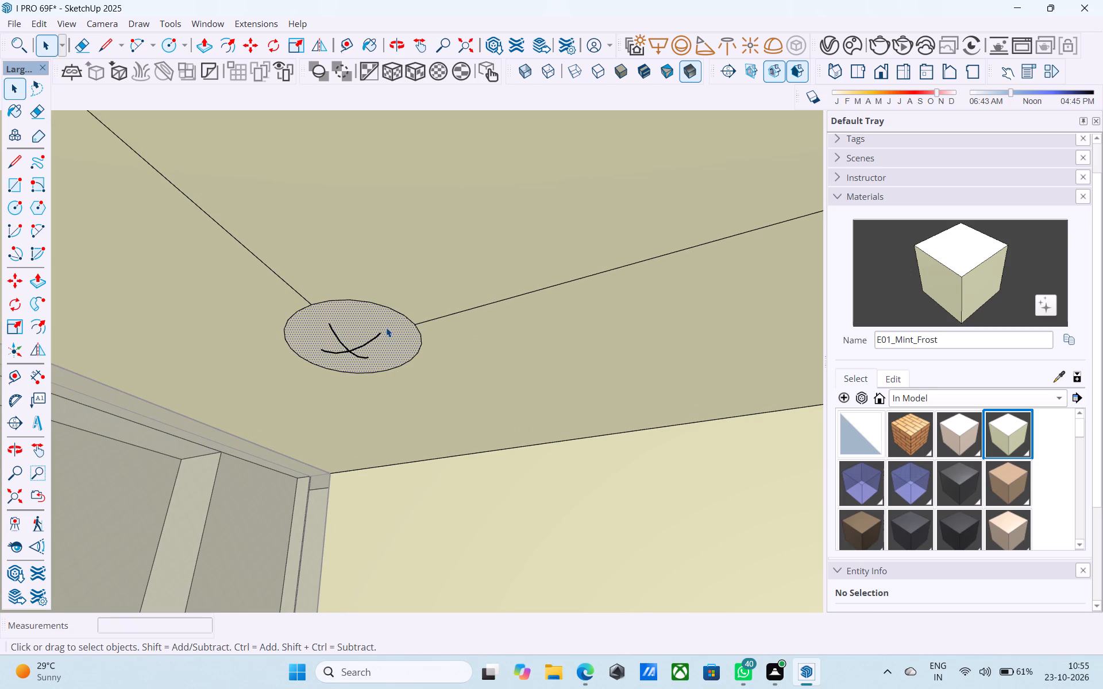
key(p)
click(385, 327)
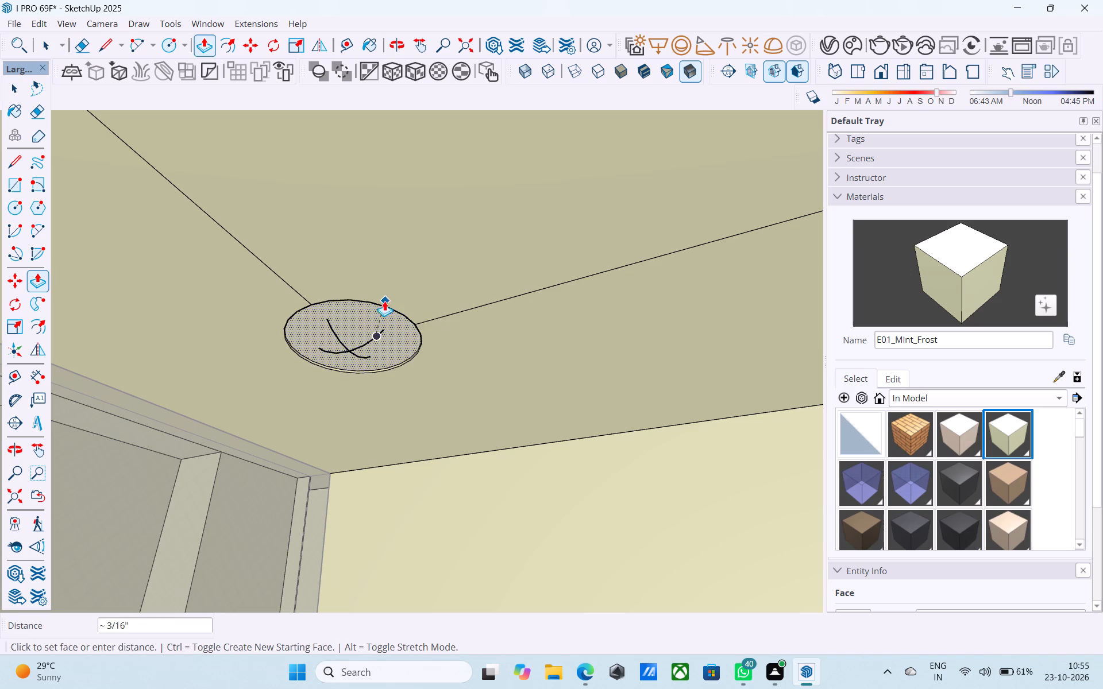
text(3")
key(Return)
key(space)
Draw a circle of 4" radius on the ceiling, centred on the outline's corner by the back wall.
middle_drag(469, 313, 416, 214)
middle_drag(543, 253, 94, 233)
shift+middle_drag(530, 280, 151, 260)
shift+middle_drag(637, 321, 221, 282)
shift+middle_drag(645, 323, 155, 276)
shift+middle_drag(606, 305, 361, 301)
scroll(483, 323, up, 6)
key(c)
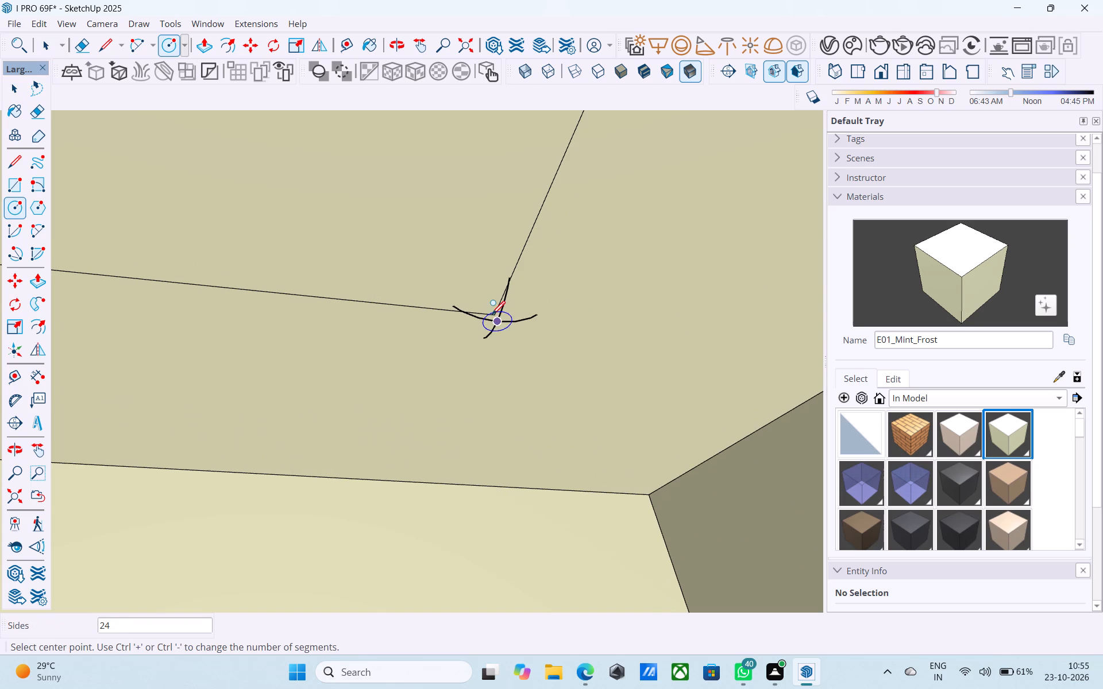
scroll(492, 312, up, 6)
click(497, 315)
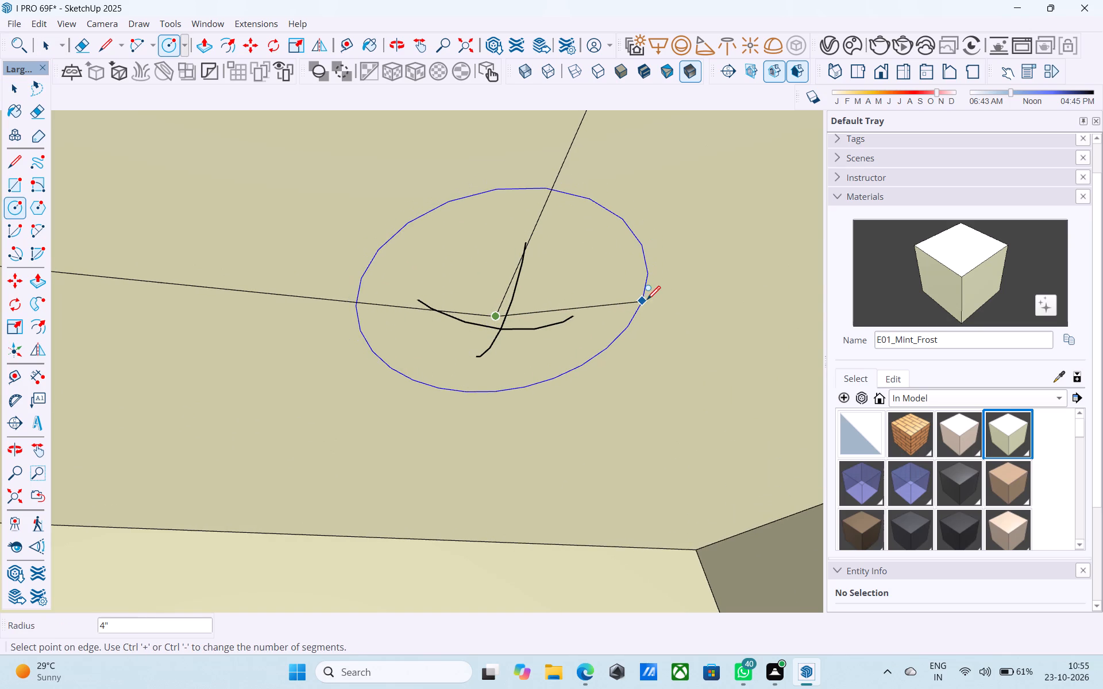
click(644, 301)
key(space)
Erase the two outline edge segments inside this back-corner circle.
click(598, 287)
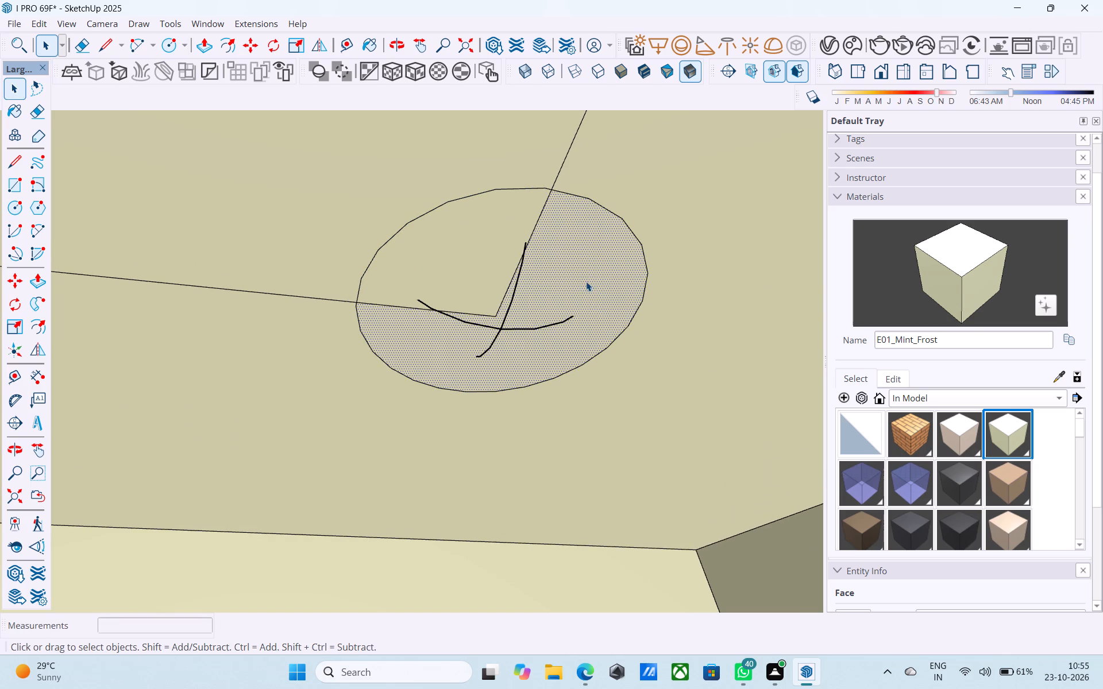
key(e)
drag(545, 231, 529, 222)
drag(398, 316, 388, 308)
key(space)
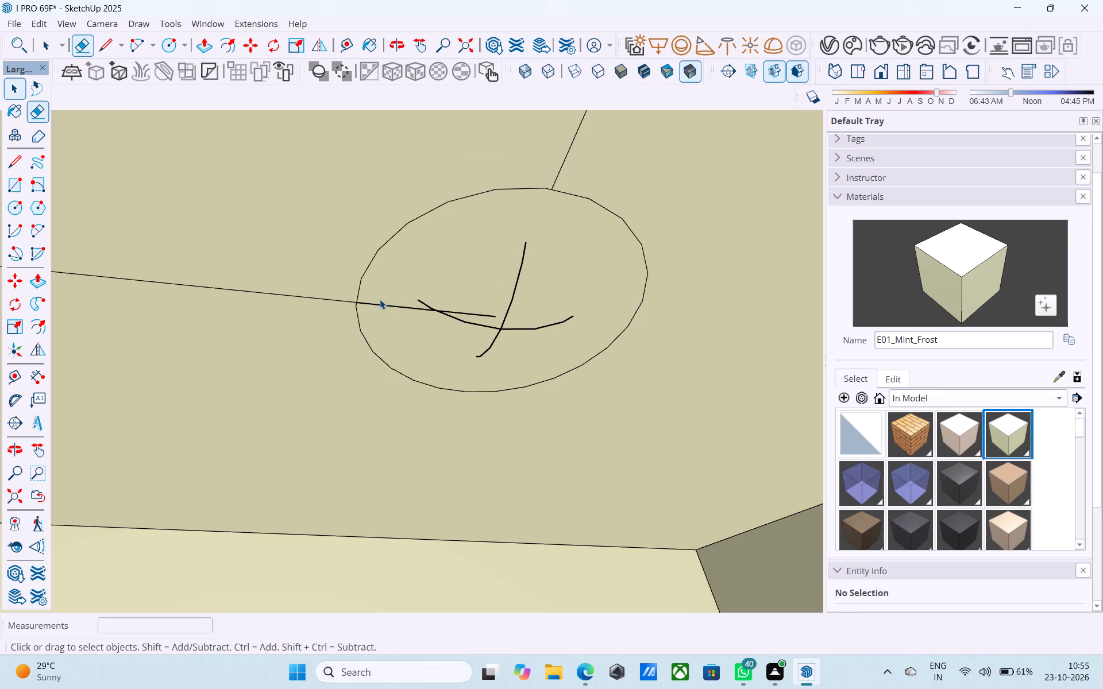
key(e)
drag(373, 296, 379, 322)
key(space)
Push the back-corner circle 3" up into the ceiling to form a matching recess.
click(426, 286)
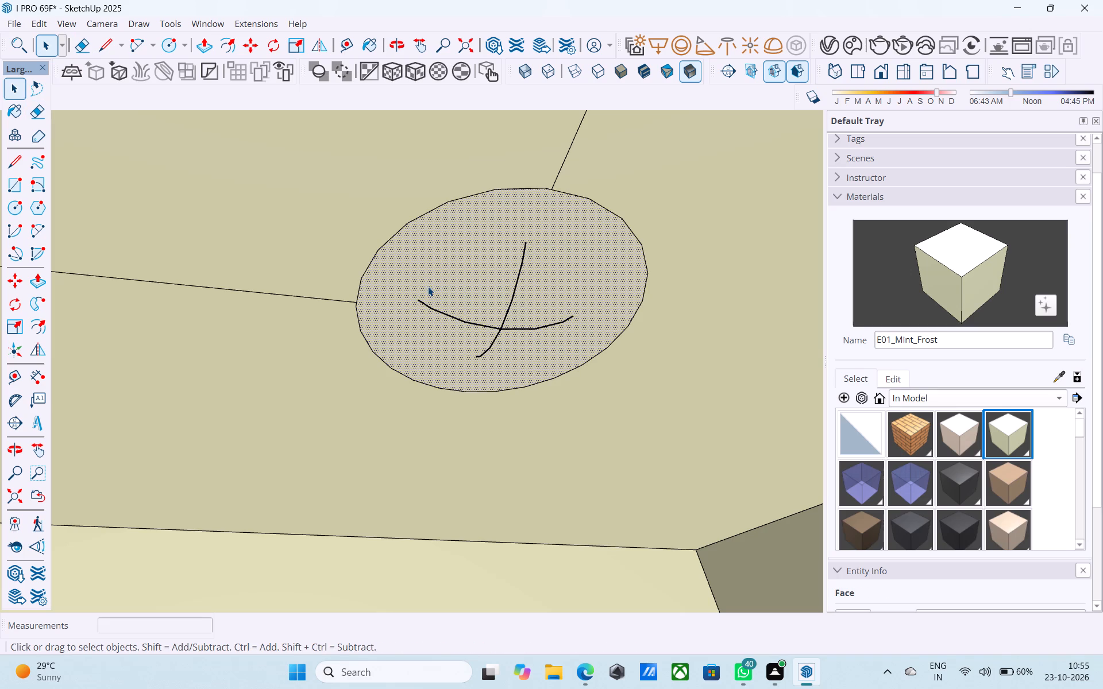
key(p)
click(428, 287)
text(3")
key(Return)
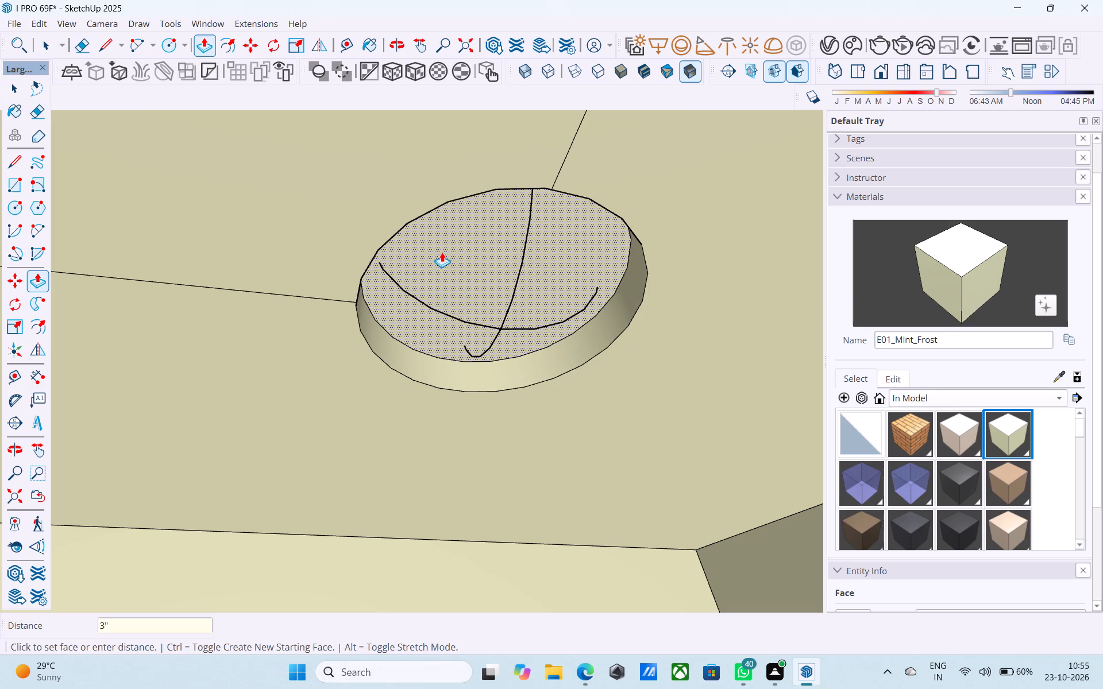
key(space)
Draw a circle of 4" radius centred on the ceiling outline's other back corner.
middle_drag(442, 251, 676, 229)
shift+middle_drag(666, 251, 497, 149)
shift+scroll(664, 251, down, 1)
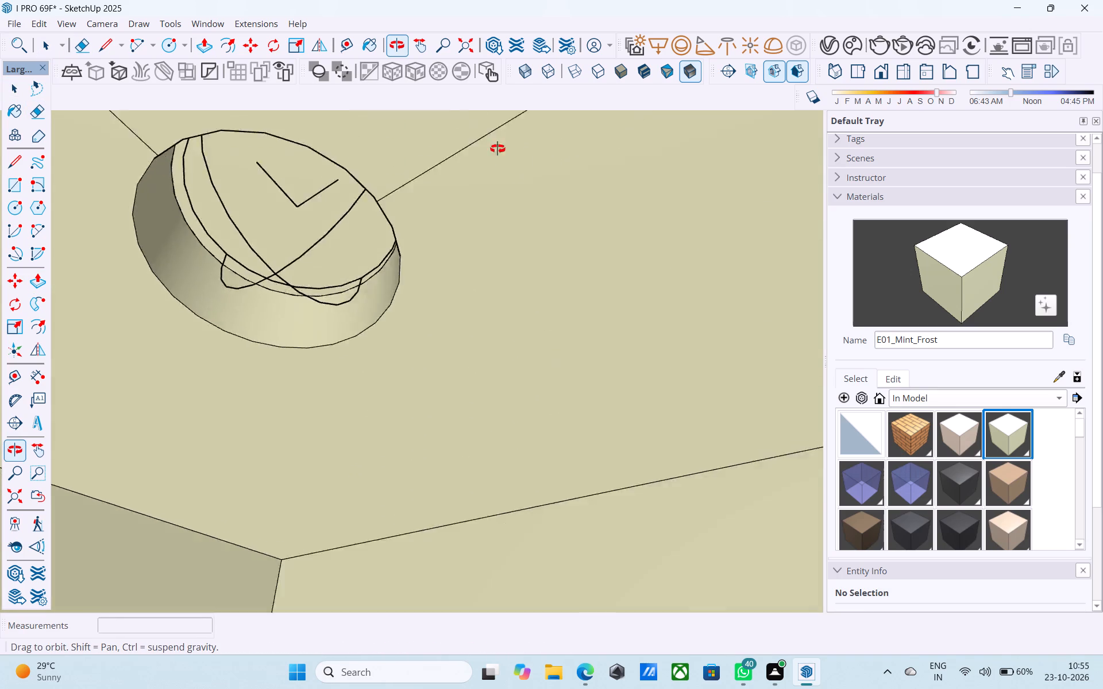
shift+middle_drag(497, 149, 228, 145)
shift+middle_drag(356, 142, 410, 191)
middle_drag(484, 289, 190, 103)
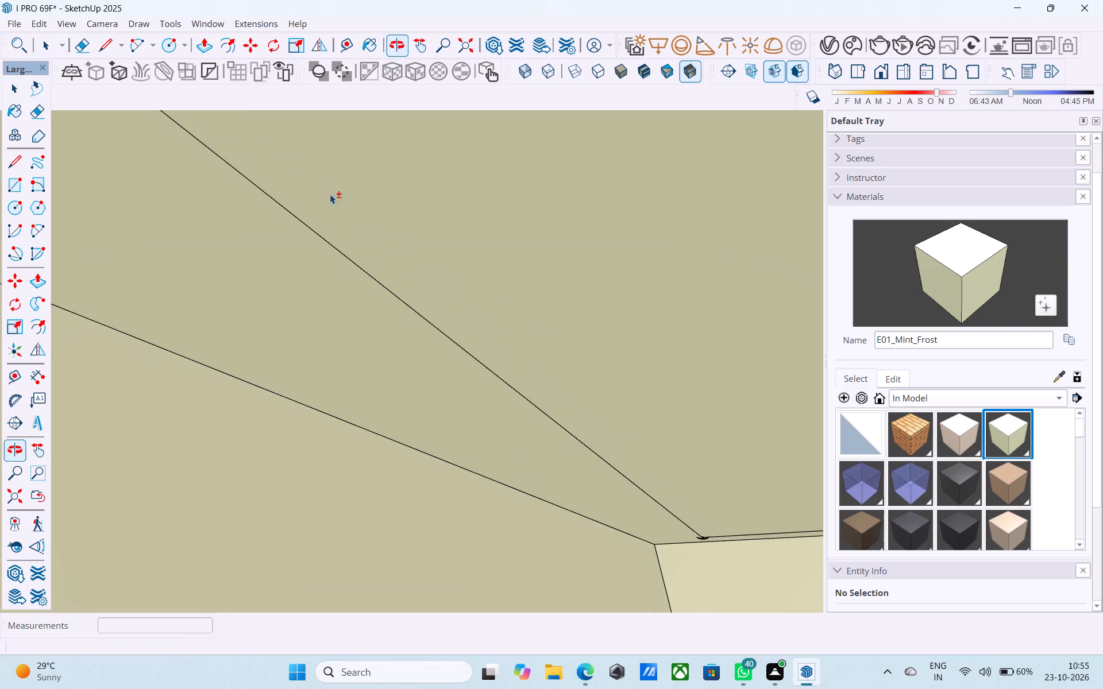
shift+middle_drag(545, 318, 350, 124)
shift+scroll(361, 135, up, 1)
shift+middle_drag(611, 366, 337, 194)
shift+middle_drag(489, 356, 278, 182)
shift+scroll(455, 316, up, 8)
shift+middle_drag(416, 347, 425, 264)
shift+scroll(416, 347, up, 13)
key(space)
middle_drag(472, 234, 502, 244)
key(c)
scroll(503, 244, up, 5)
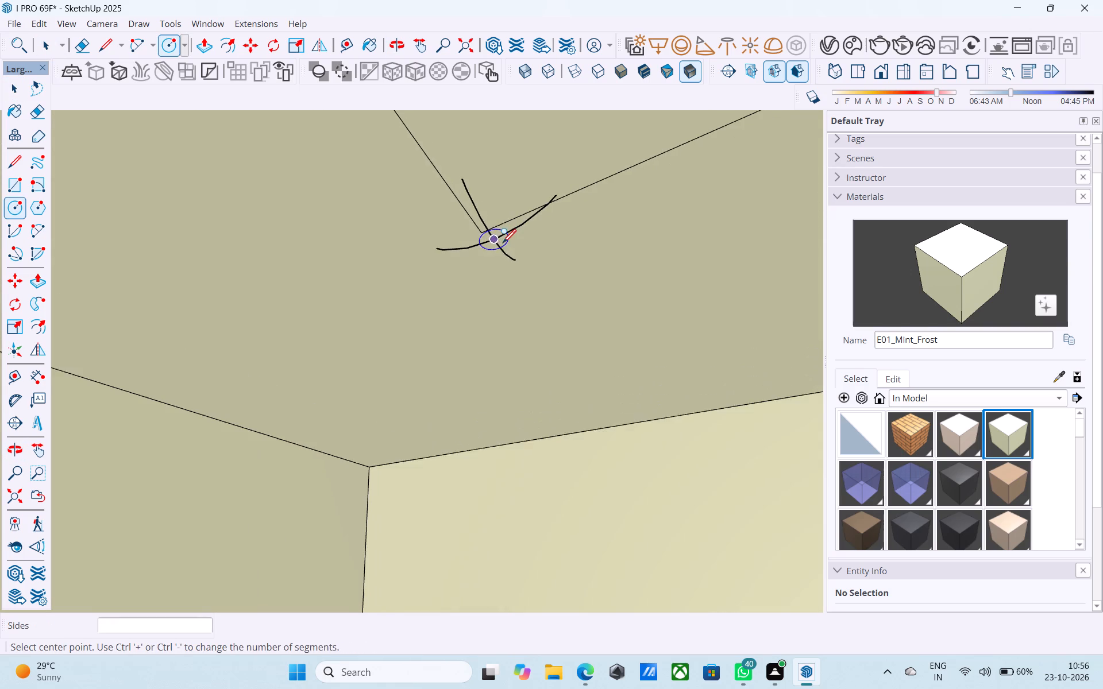
click(481, 232)
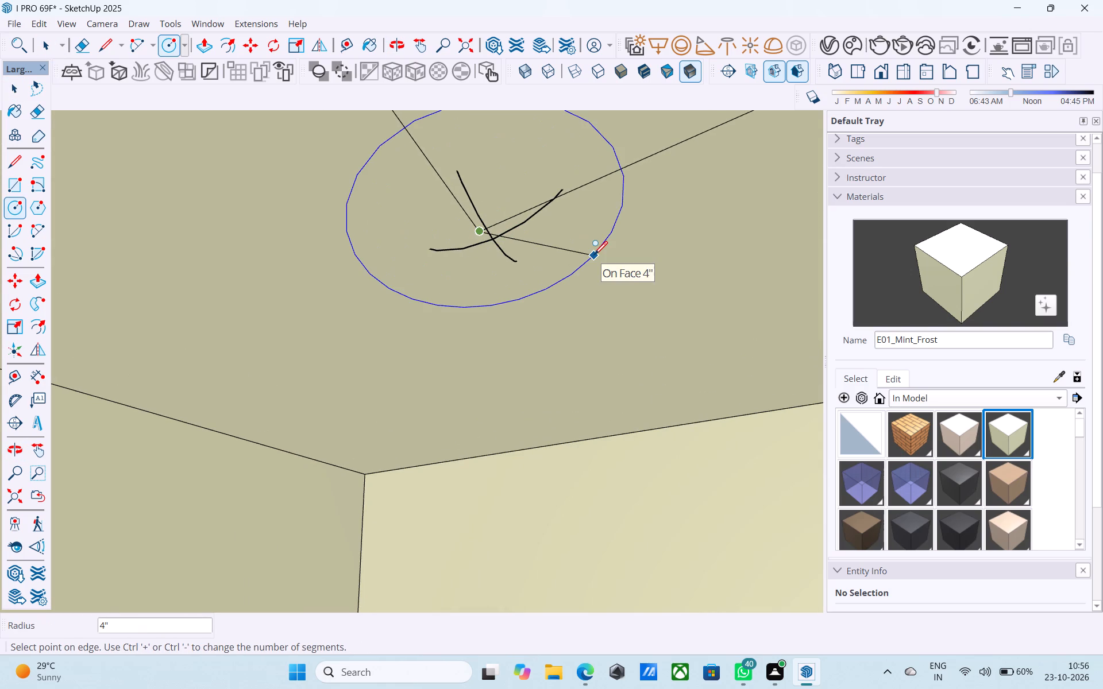
click(594, 256)
shift+middle_drag(592, 257, 600, 283)
key(space)
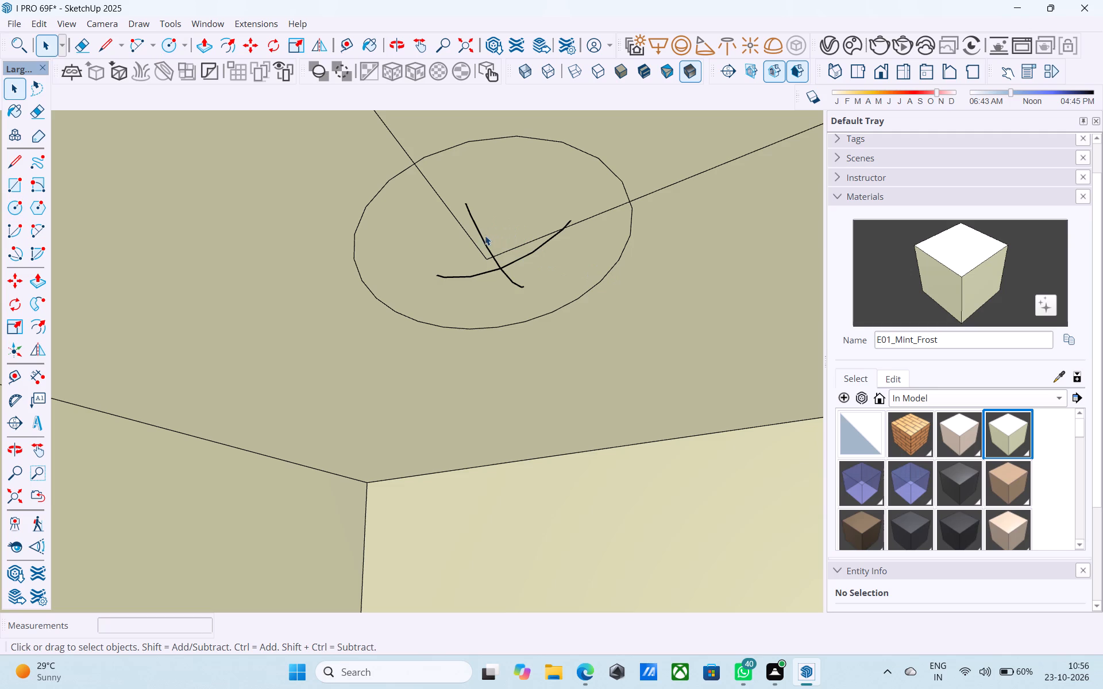
Erase the two outline edge segments inside the third corner's circle.
key(e)
drag(445, 203, 438, 203)
drag(581, 215, 594, 234)
key(space)
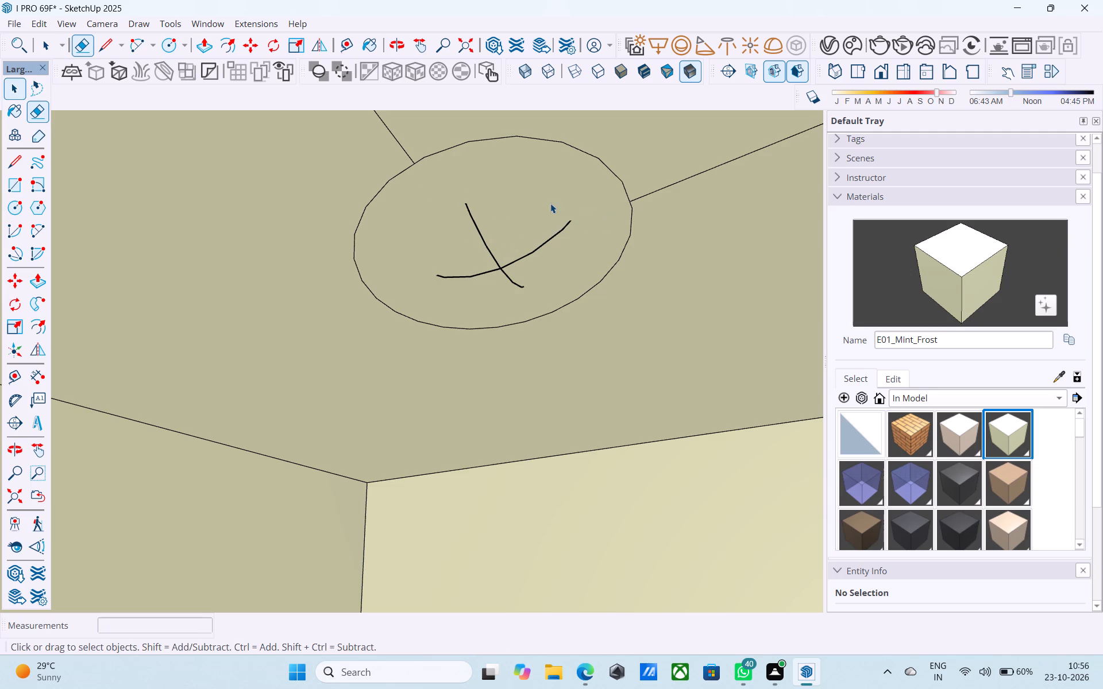
Push the third corner's circle 3" up into the ceiling to form a recess.
click(550, 203)
key(p)
click(550, 203)
text(3")
key(Return)
key(space)
Draw a circle of 4" radius centred on the ceiling outline's remaining front corner, beside the frame opening.
middle_drag(533, 191, 322, 194)
shift+middle_drag(577, 282, 248, 270)
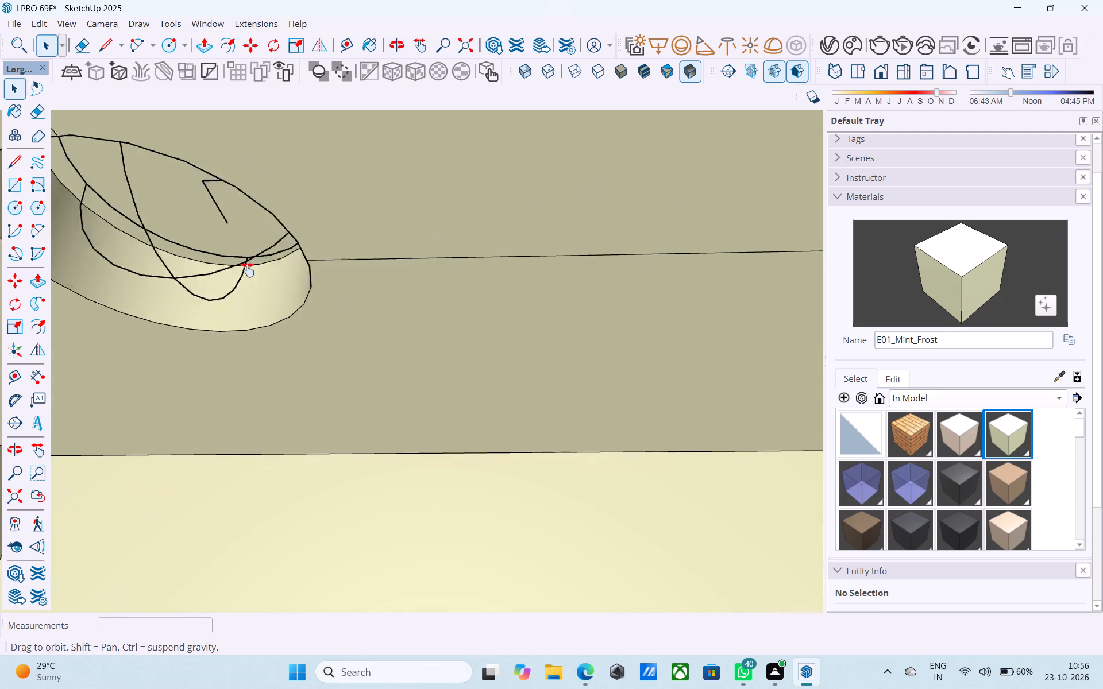
shift+middle_drag(248, 270, 419, 109)
shift+middle_drag(429, 366, 396, 200)
scroll(442, 460, up, 7)
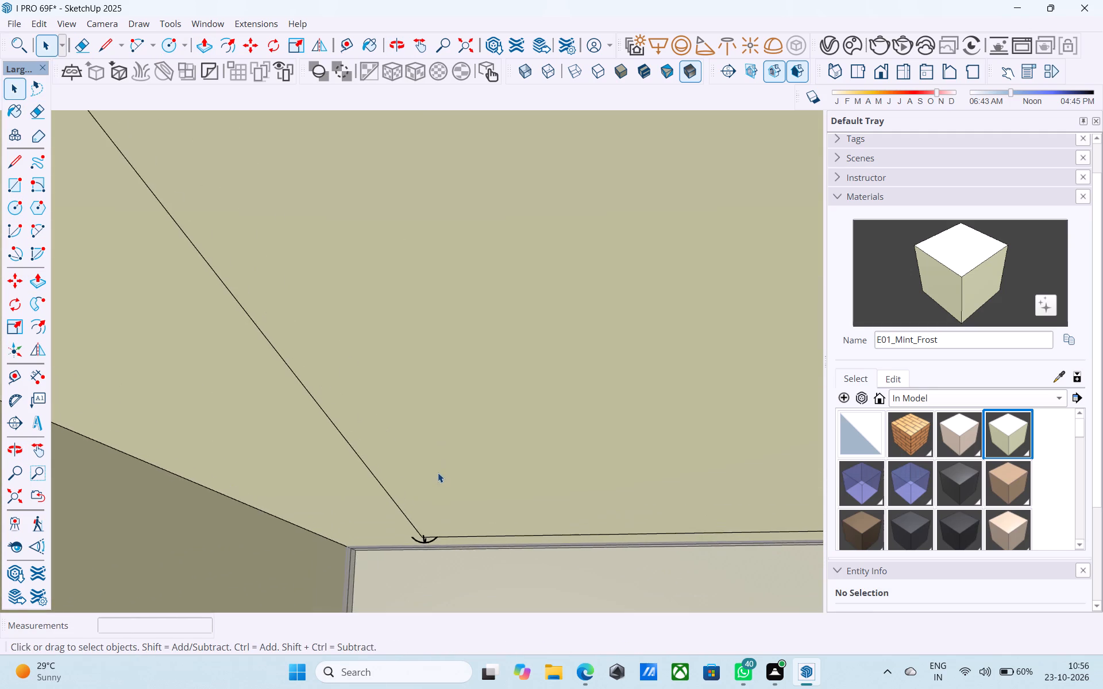
middle_drag(435, 480, 409, 159)
shift+scroll(437, 315, up, 14)
shift+middle_drag(376, 419, 367, 337)
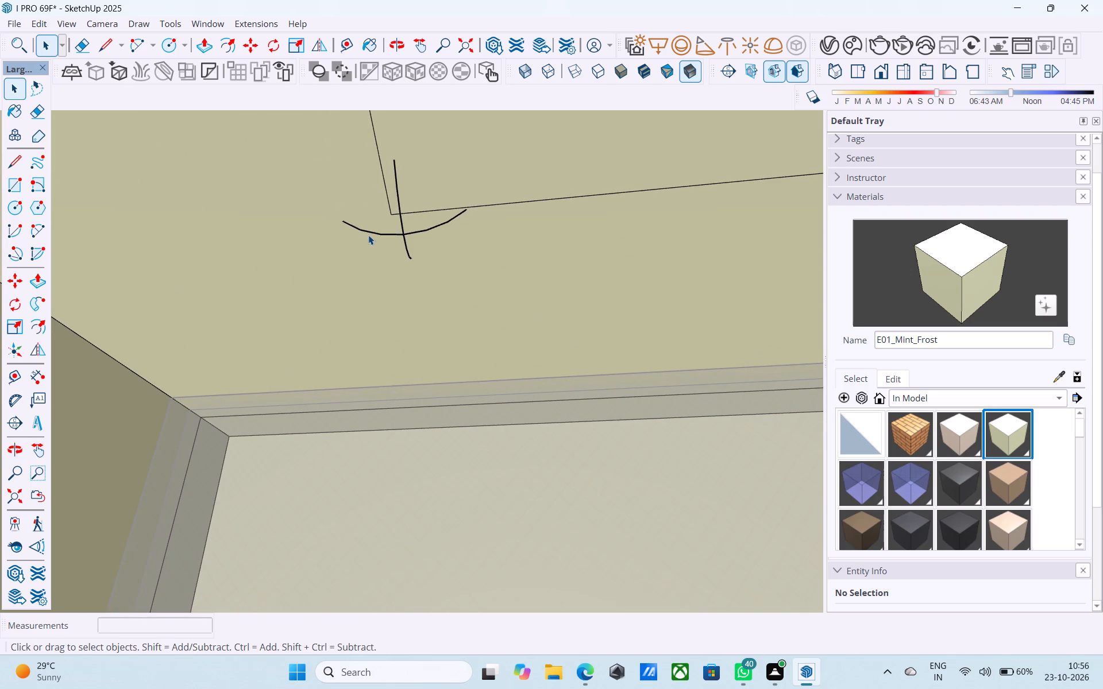
middle_drag(367, 234, 421, 249)
scroll(421, 249, up, 3)
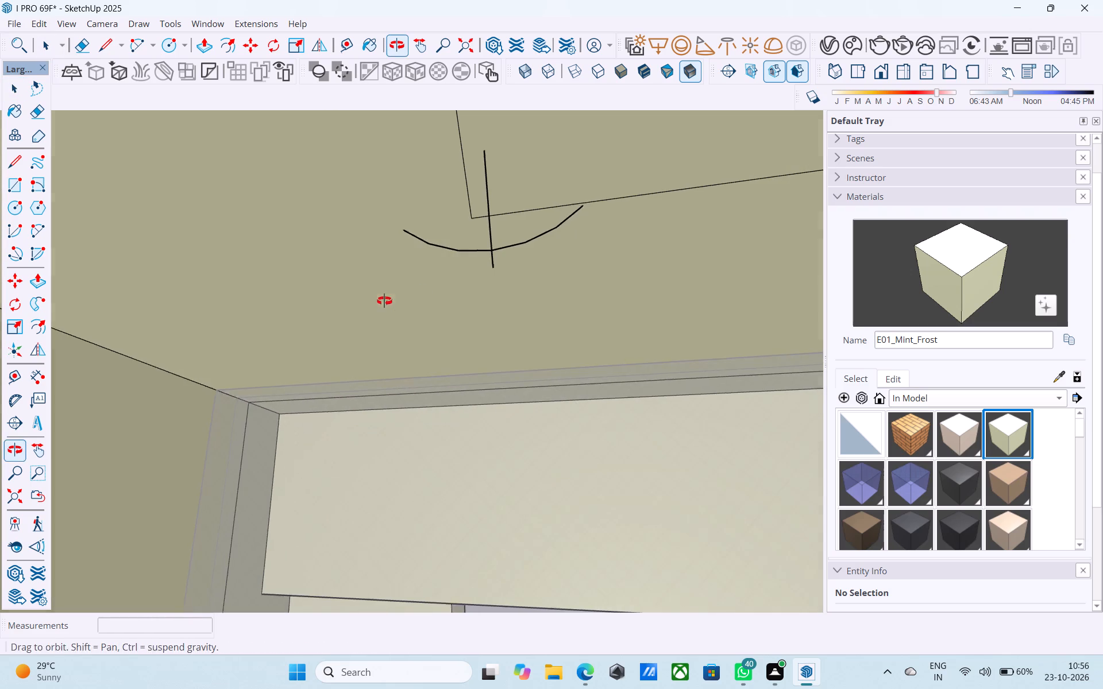
middle_drag(426, 281, 303, 364)
shift+middle_drag(321, 351, 446, 306)
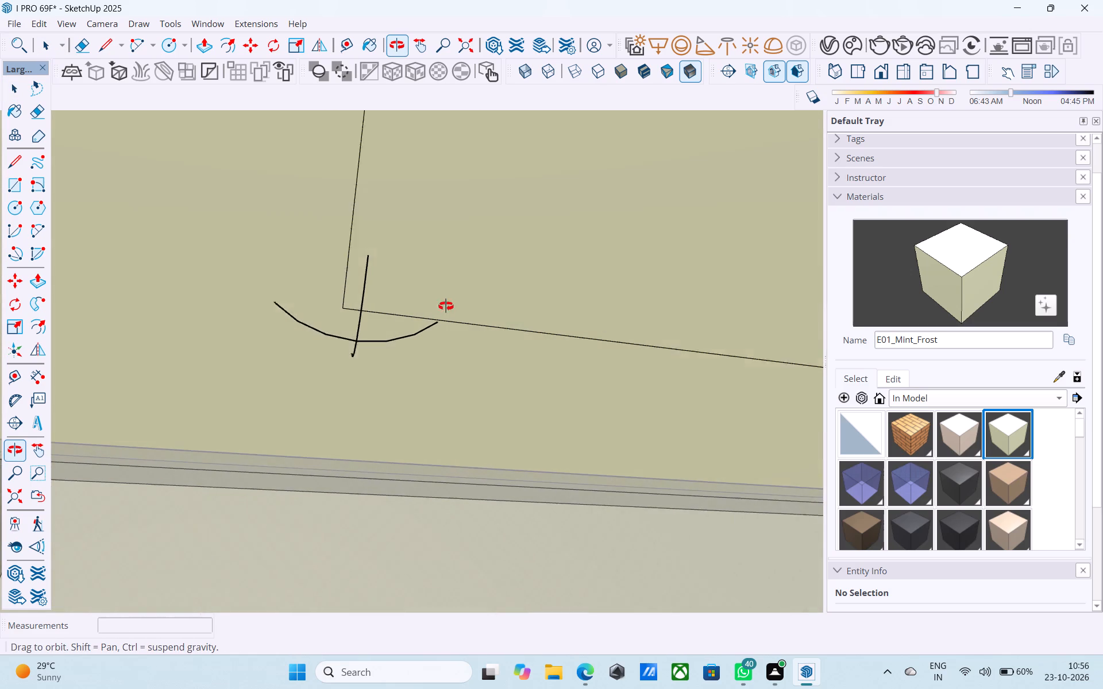
shift+middle_drag(446, 306, 459, 306)
key(c)
click(349, 303)
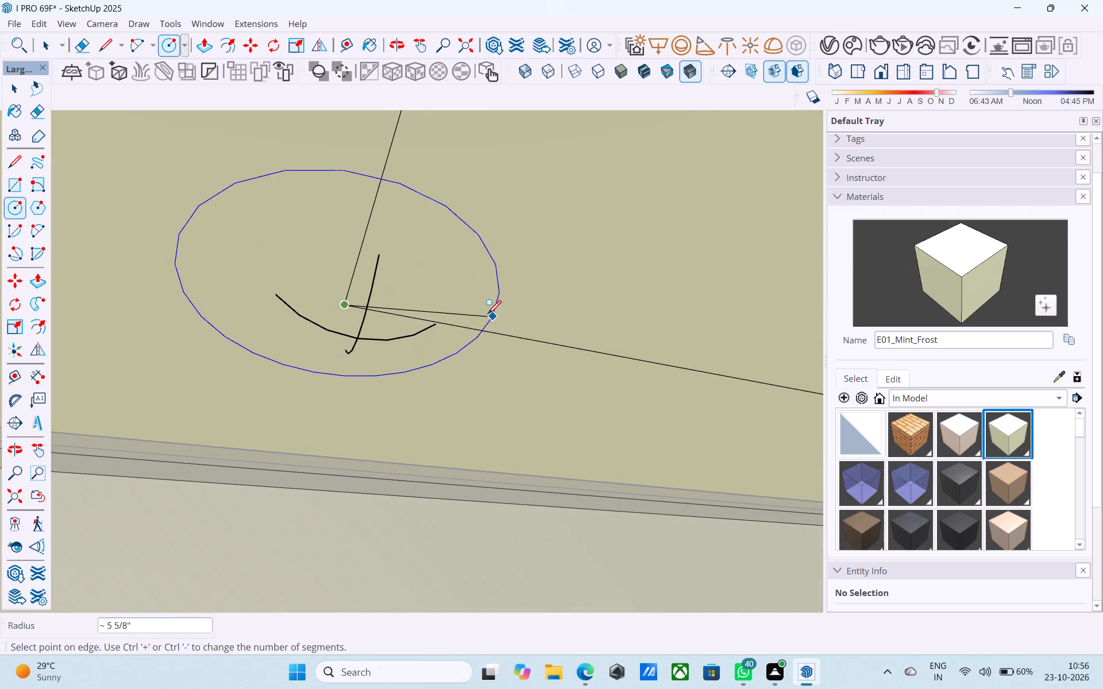
click(458, 307)
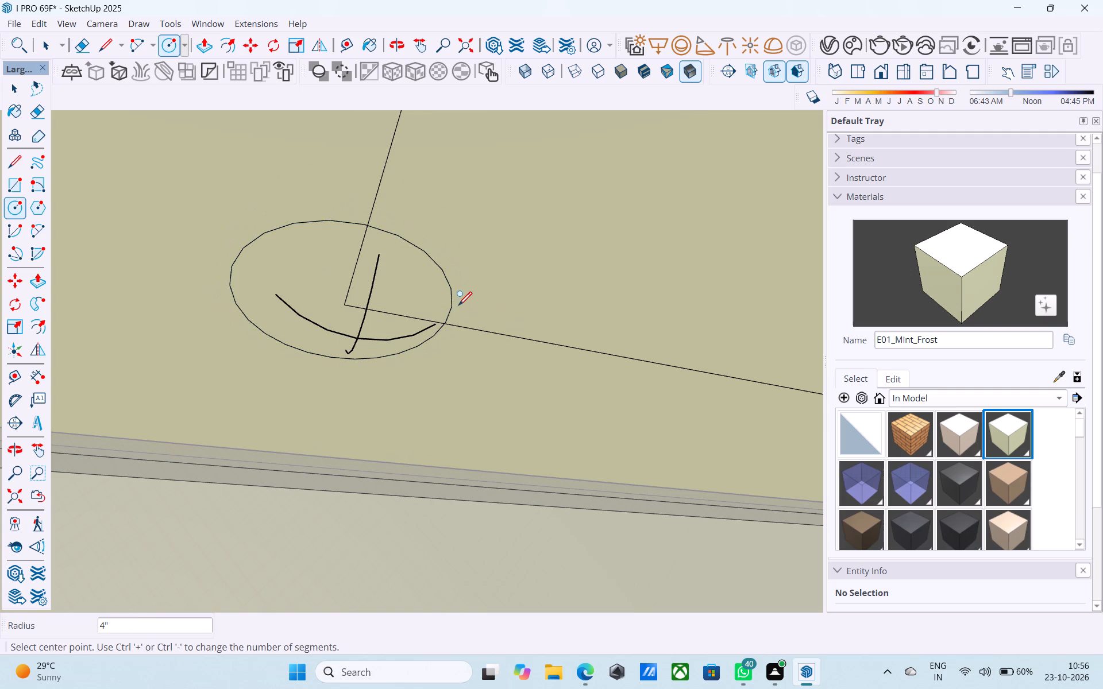
key(space)
Erase the two outline edge segments inside the fourth corner's circle.
key(e)
drag(359, 248, 367, 249)
click(398, 313)
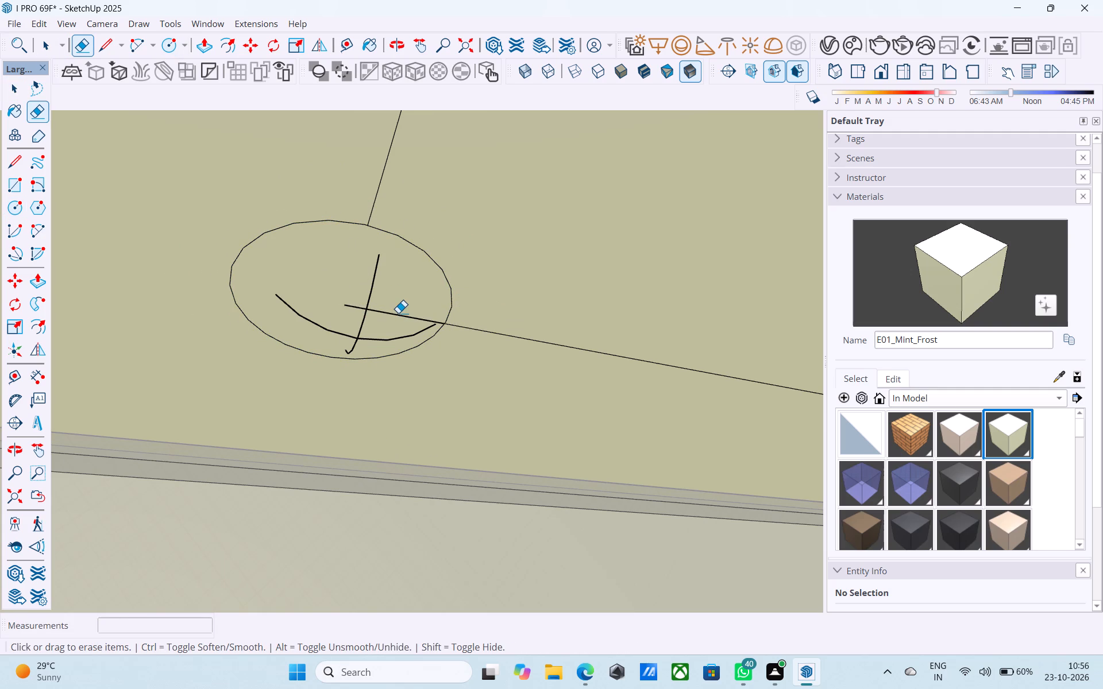
key(space)
Push the fourth corner's circle 3" up into the ceiling to form the last corner recess.
click(398, 316)
key(p)
click(398, 316)
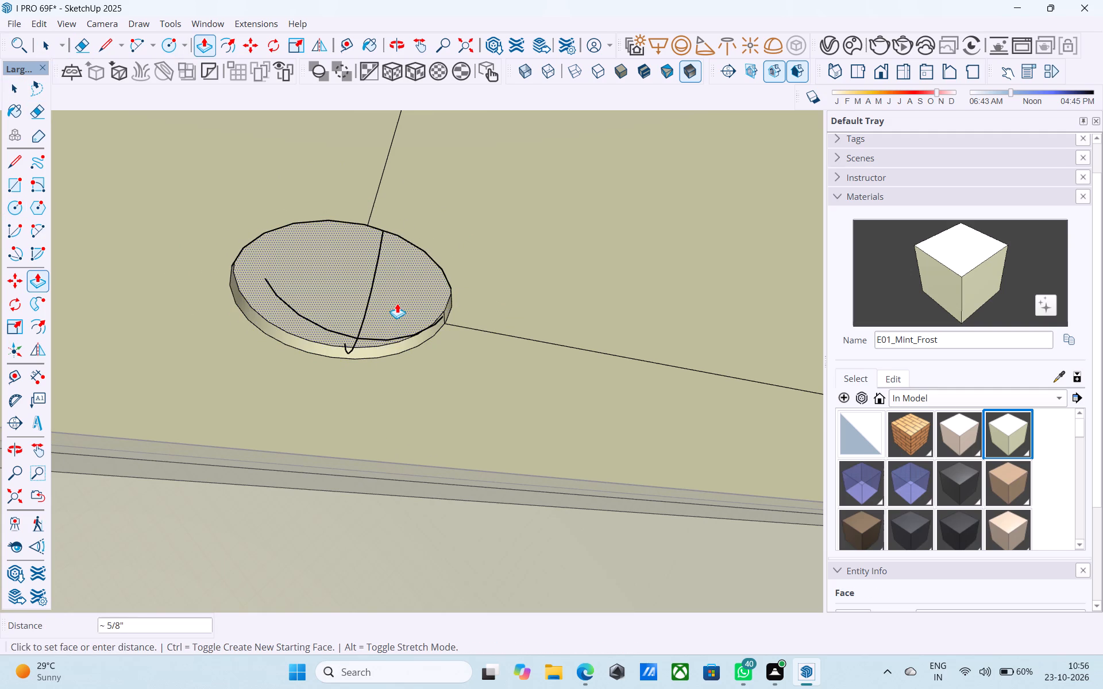
key(3)
key(shift+quotedbl)
key(Return)
key(space)
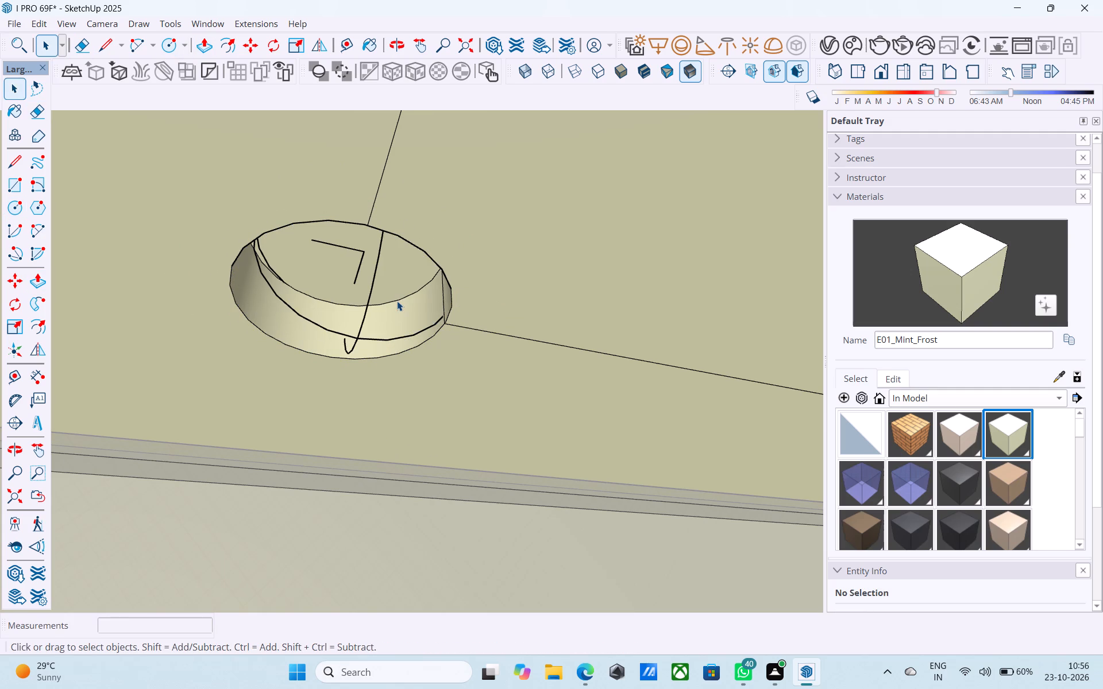
middle_drag(389, 299, 18, 285)
middle_drag(321, 297, 310, 296)
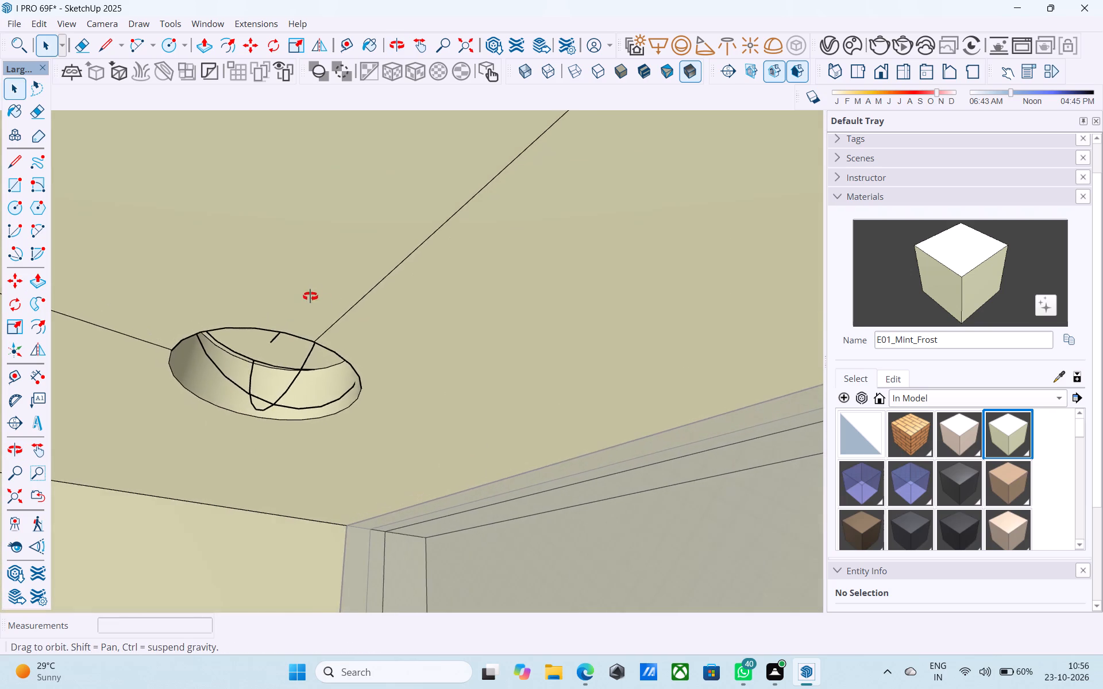
Examine the balcony ceiling recesses, back out to the whole building and leave the group being edited.
middle_drag(310, 296, 398, 298)
shift+middle_drag(403, 381, 310, 222)
scroll(426, 360, up, 4)
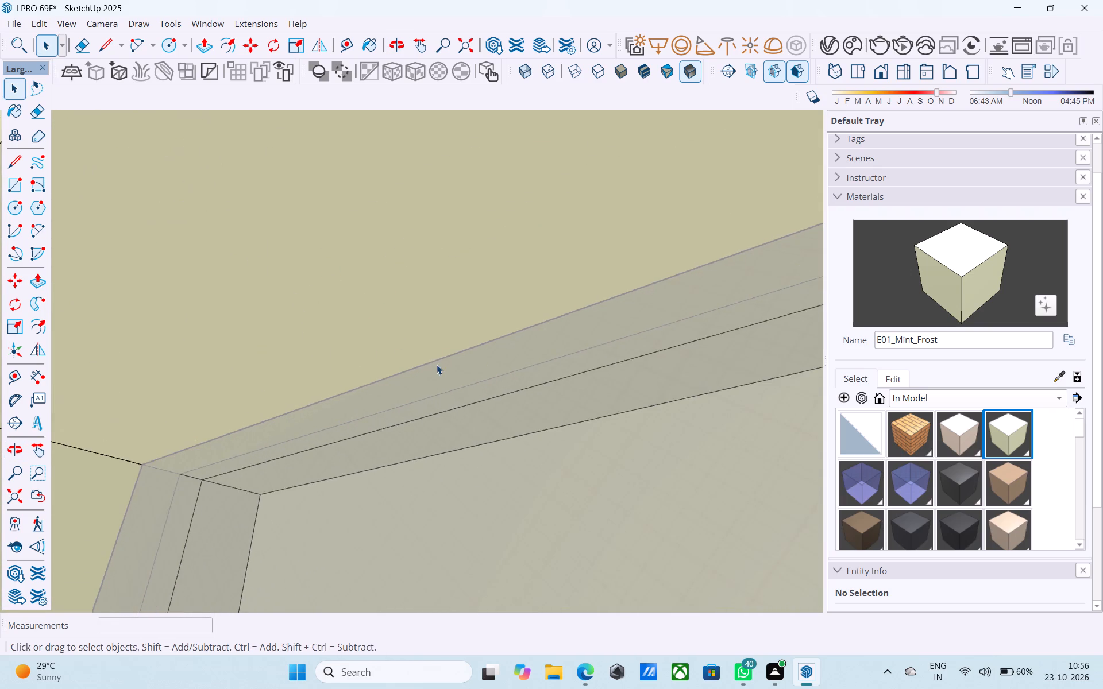
scroll(437, 365, down, 4)
shift+middle_drag(455, 385, 352, 146)
shift+middle_drag(558, 469, 513, 413)
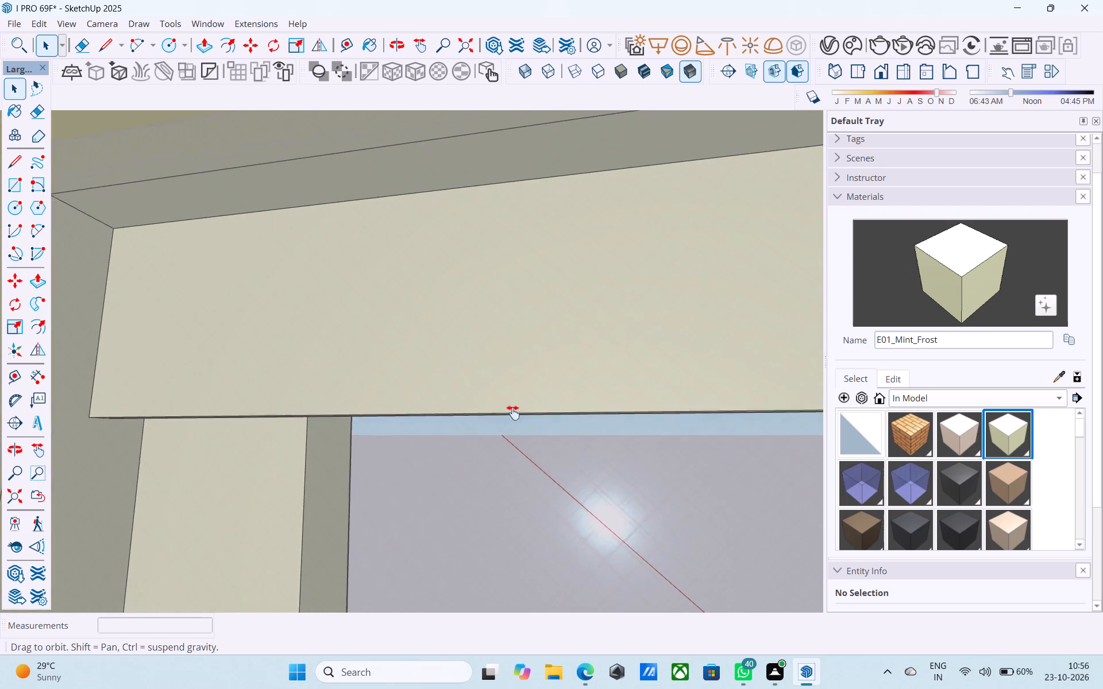
shift+middle_drag(513, 413, 423, 276)
scroll(437, 303, up, 20)
scroll(437, 303, up, 14)
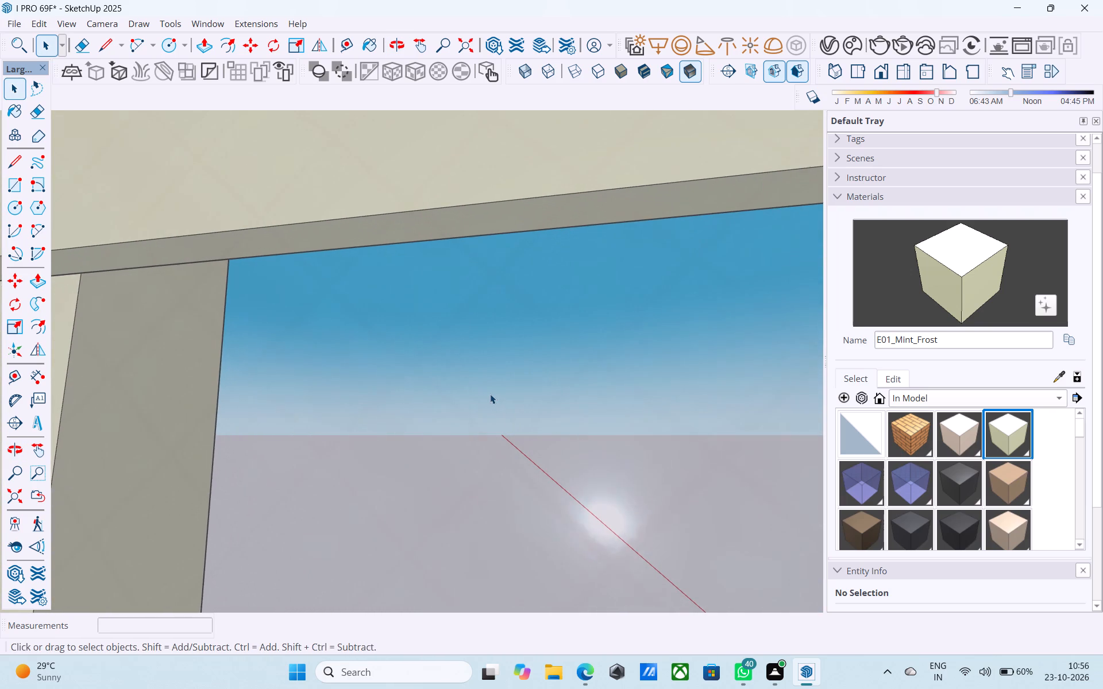
scroll(490, 394, up, 19)
scroll(489, 393, down, 3)
scroll(489, 393, up, 14)
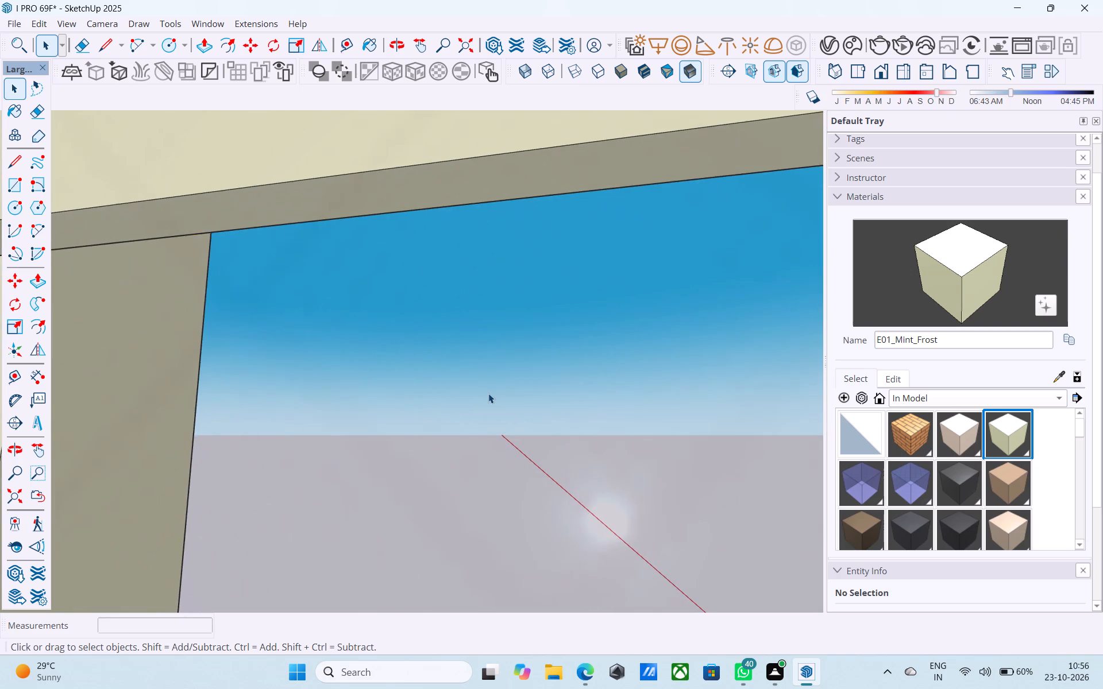
scroll(488, 393, up, 20)
scroll(488, 393, up, 1)
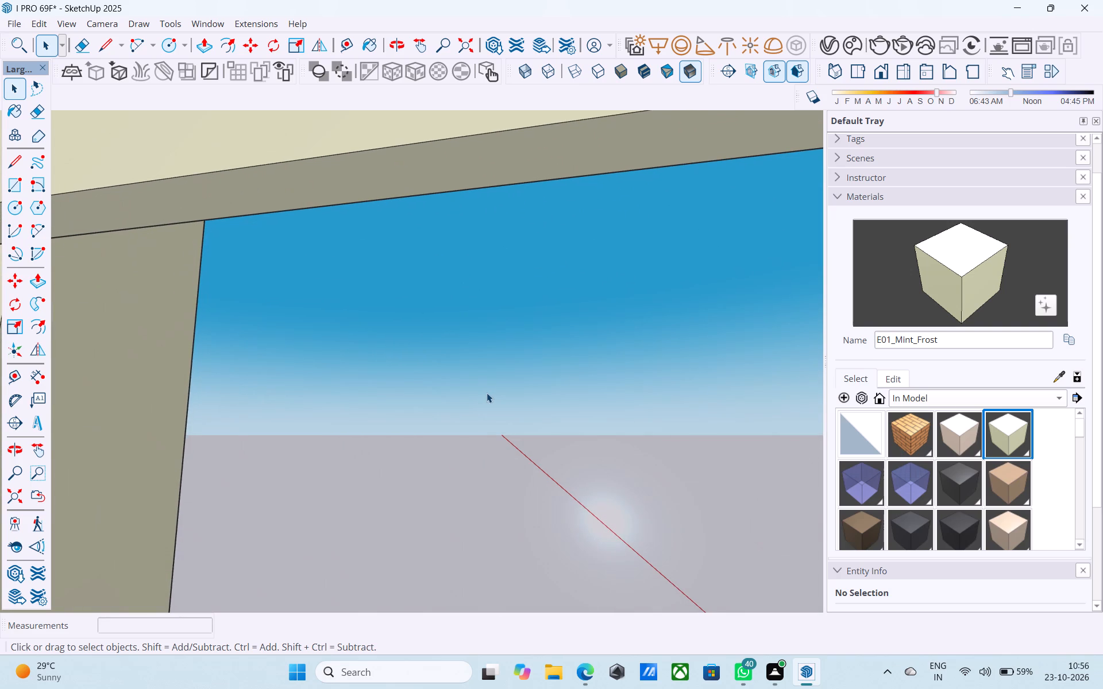
scroll(486, 393, up, 13)
middle_drag(438, 394, 145, 401)
scroll(400, 374, down, 3)
middle_drag(399, 374, 284, 378)
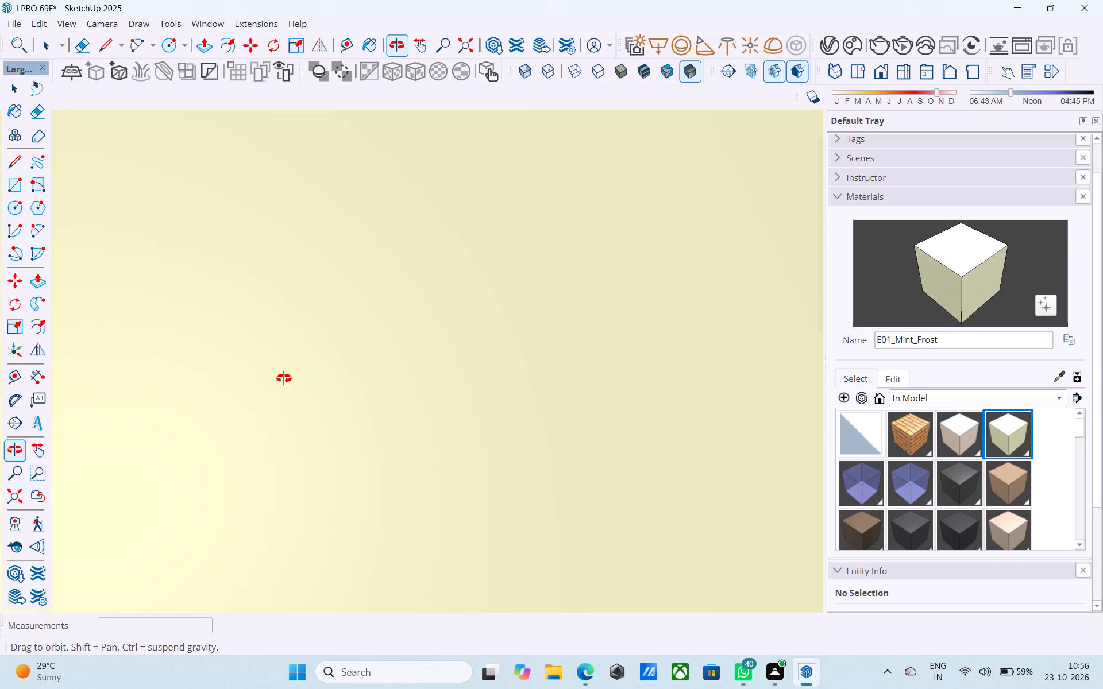
middle_drag(284, 378, 244, 383)
scroll(244, 381, down, 20)
scroll(244, 381, down, 8)
scroll(321, 373, up, 1)
scroll(321, 373, down, 12)
middle_drag(325, 378, 301, 369)
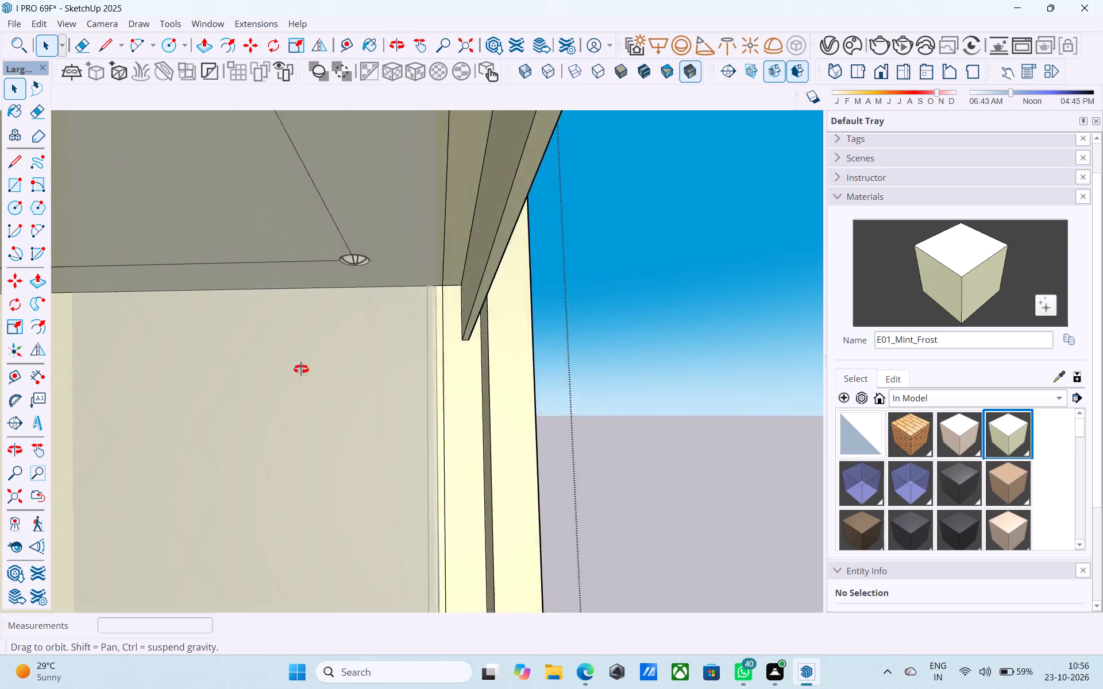
middle_drag(301, 369, 187, 373)
scroll(183, 374, down, 12)
middle_drag(441, 349, 206, 339)
scroll(151, 344, down, 20)
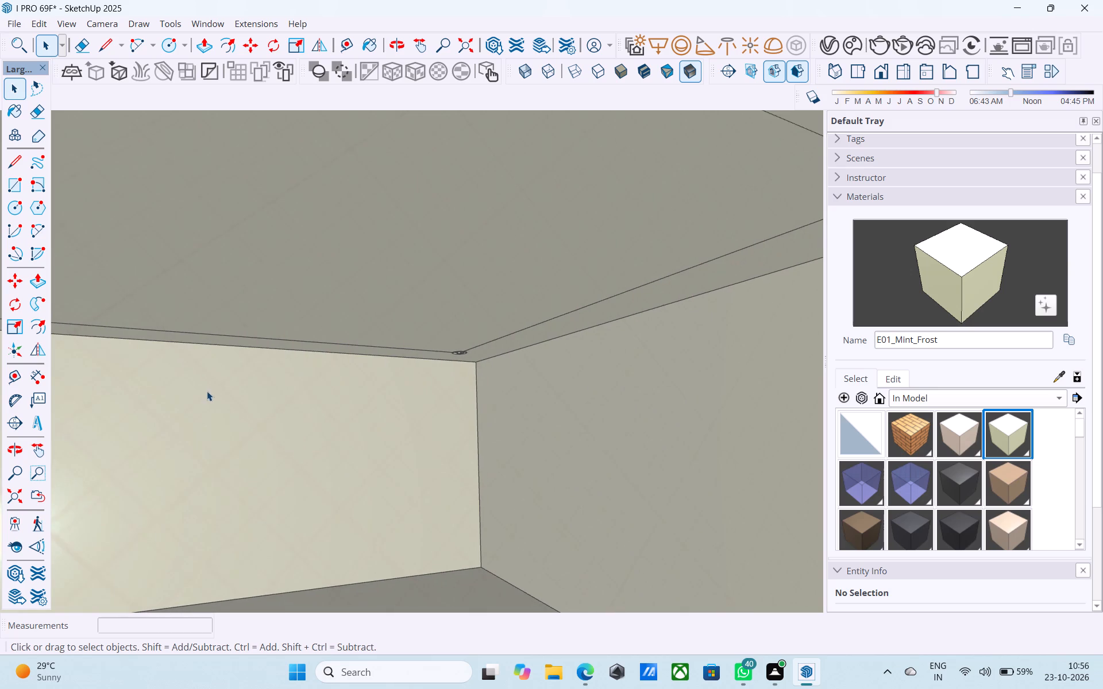
scroll(207, 391, down, 20)
scroll(207, 391, down, 20)
scroll(207, 391, down, 6)
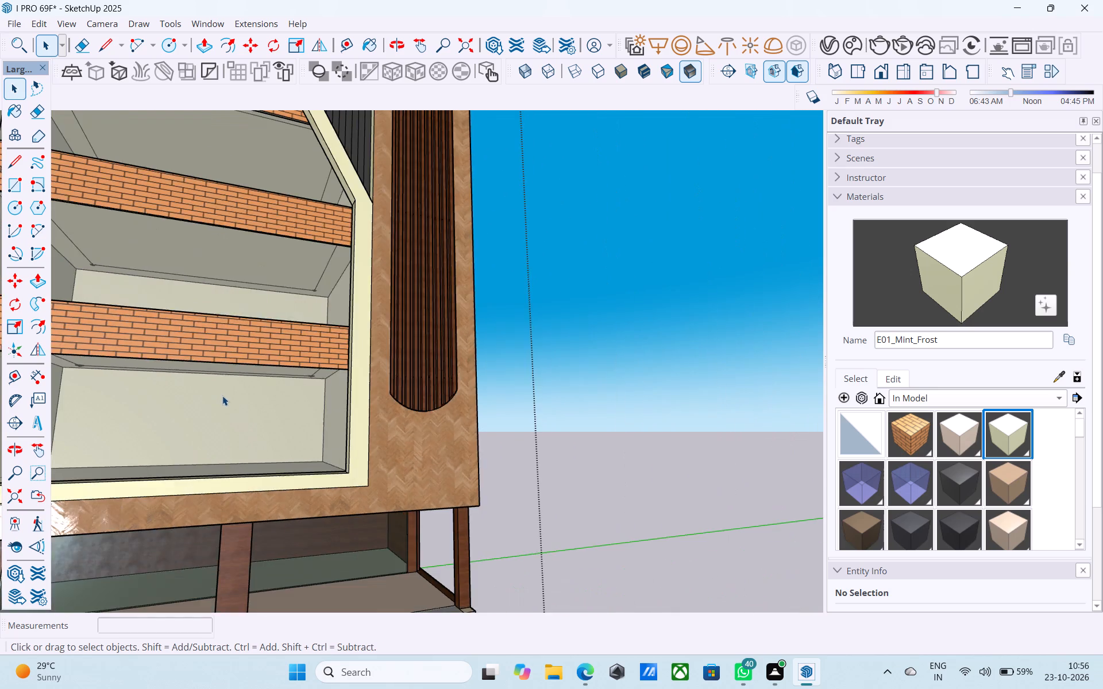
scroll(223, 396, down, 16)
middle_drag(231, 410, 254, 543)
scroll(410, 371, down, 4)
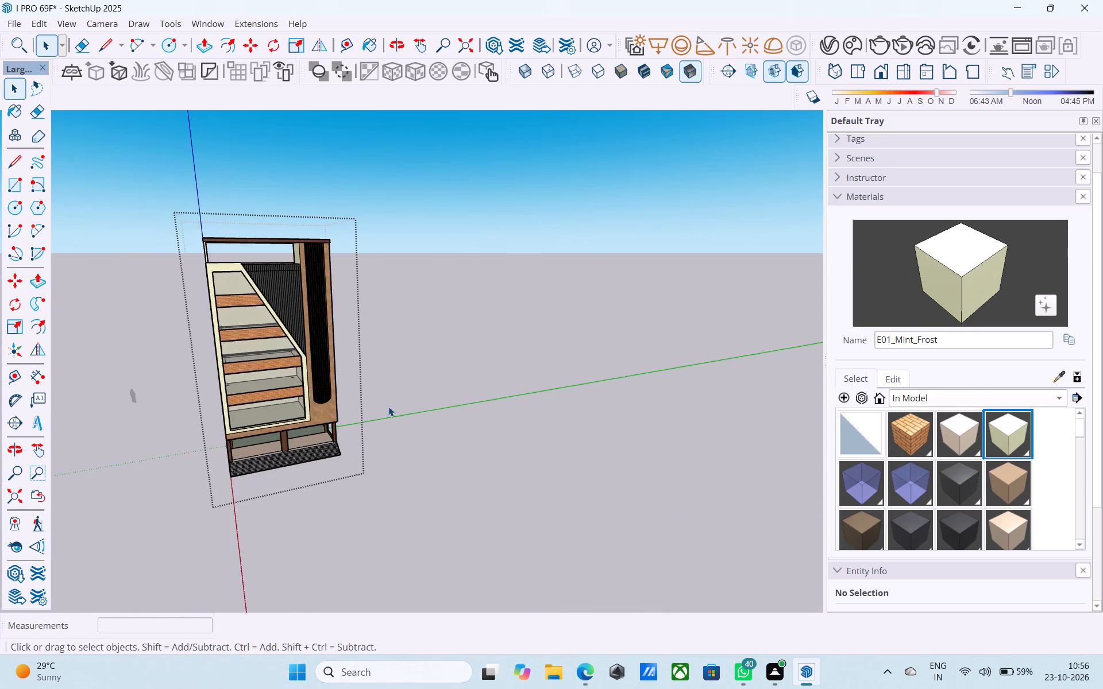
middle_drag(385, 394, 392, 244)
scroll(475, 300, down, 3)
middle_drag(448, 336, 340, 357)
click(481, 342)
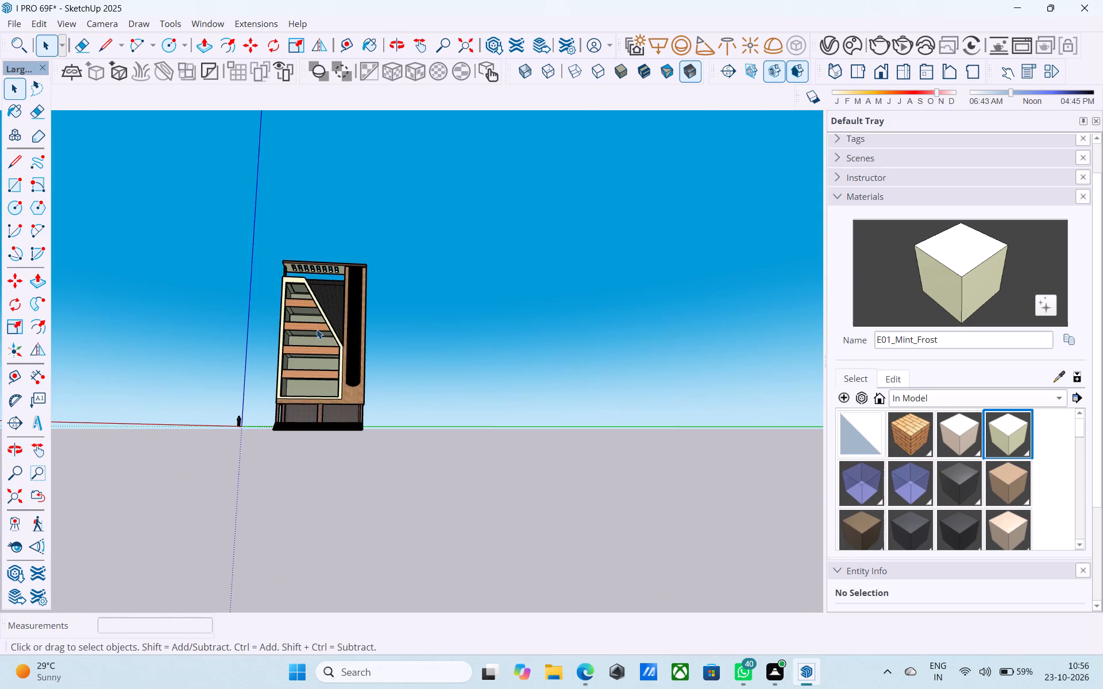
Render the whole building with V-Ray from a low front-corner view, review the image and close the frame buffer.
shift+middle_drag(321, 328, 405, 347)
scroll(405, 347, up, 8)
shift+middle_drag(431, 398, 403, 354)
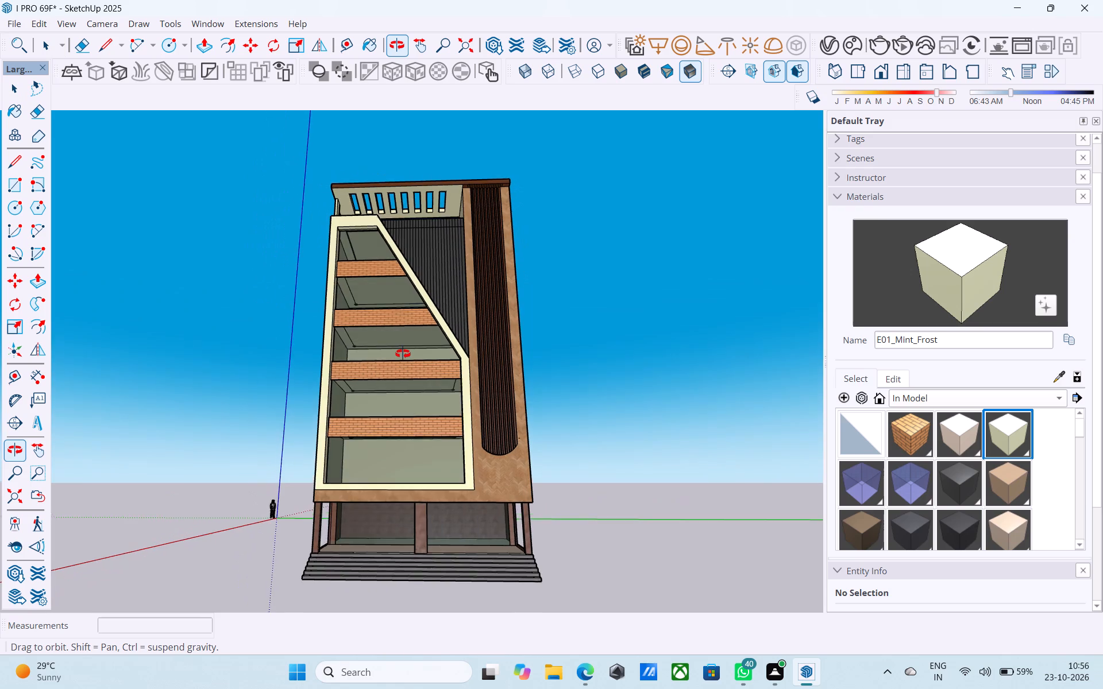
shift+middle_drag(403, 354, 501, 381)
middle_drag(506, 379, 570, 363)
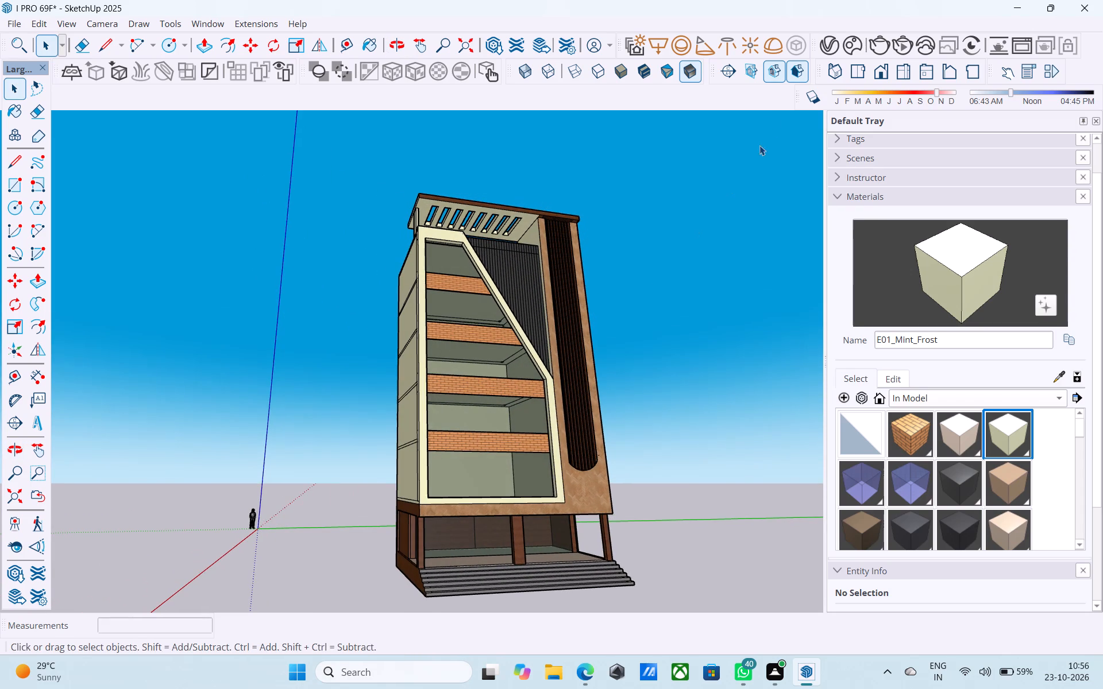
click(880, 45)
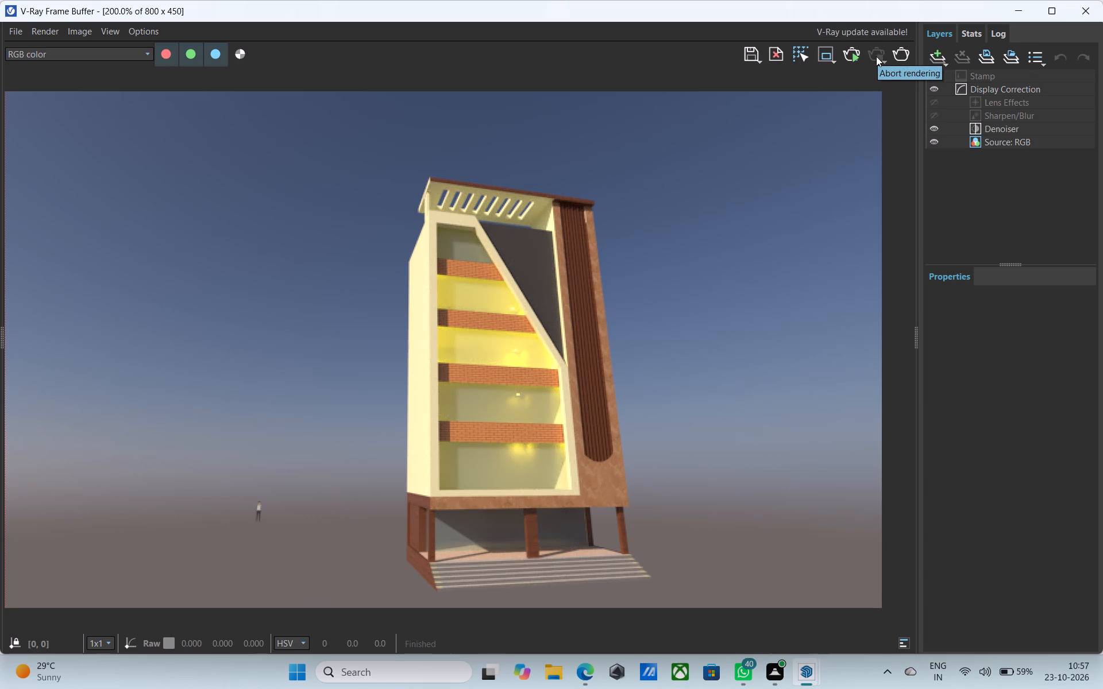
click(1074, 4)
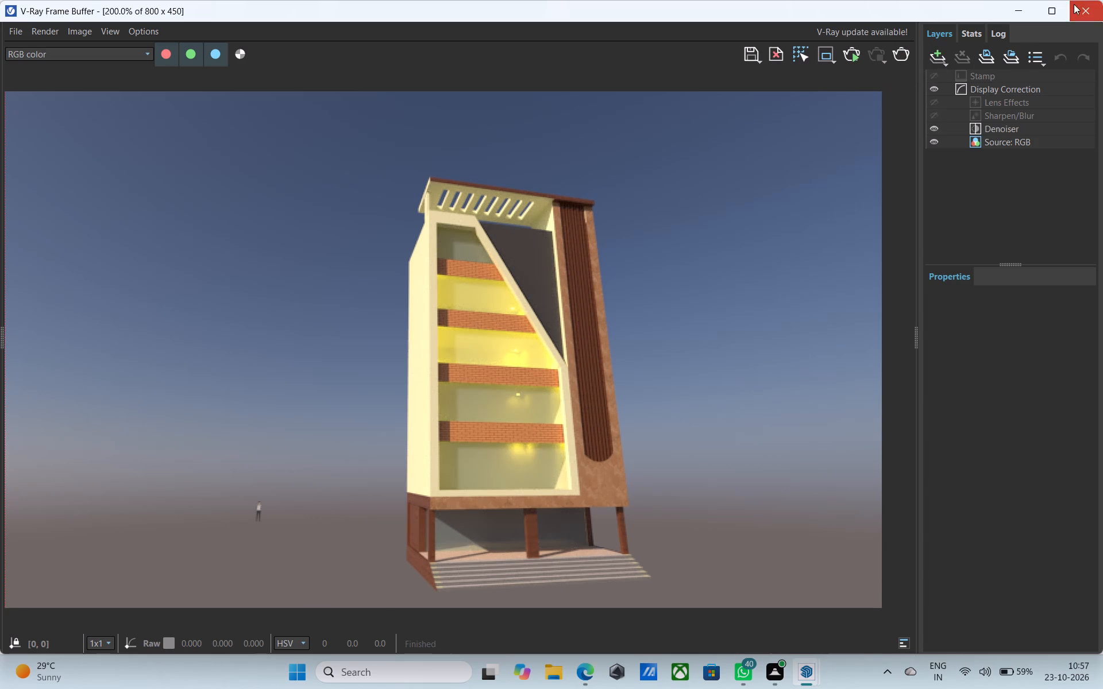
Examine the building's front facade, balconies and side walls from several angles.
middle_drag(538, 268, 424, 202)
scroll(392, 193, down, 5)
middle_drag(457, 278, 184, 292)
scroll(304, 328, up, 6)
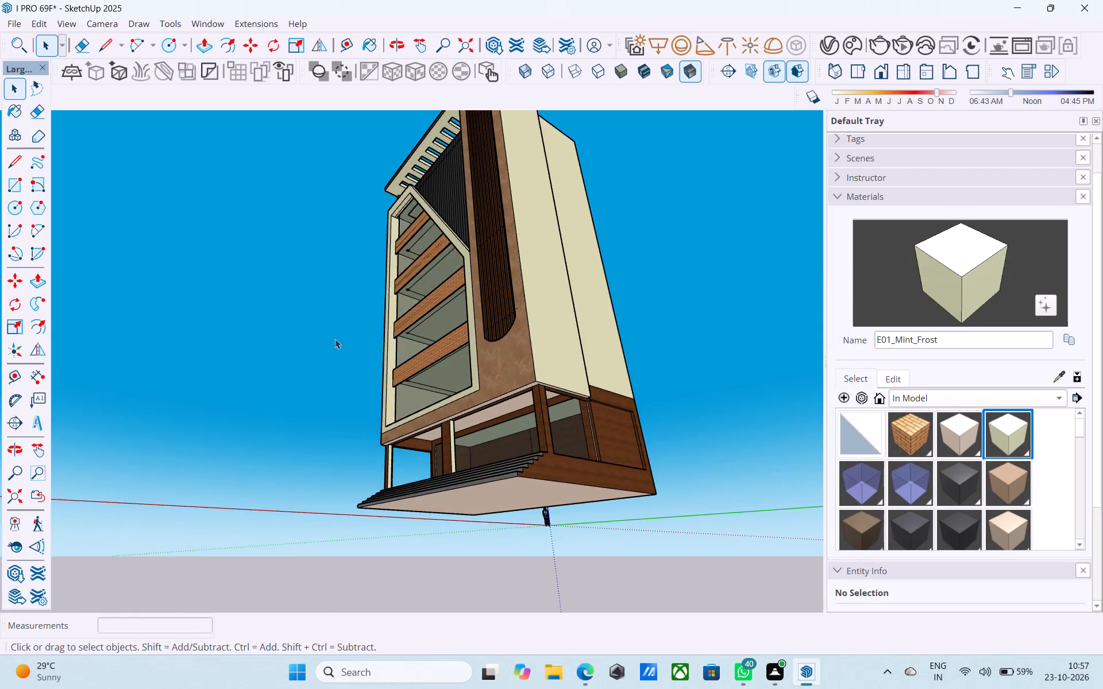
middle_drag(334, 339, 692, 471)
scroll(685, 470, up, 1)
scroll(514, 320, down, 5)
middle_drag(504, 324, 485, 253)
scroll(497, 305, up, 6)
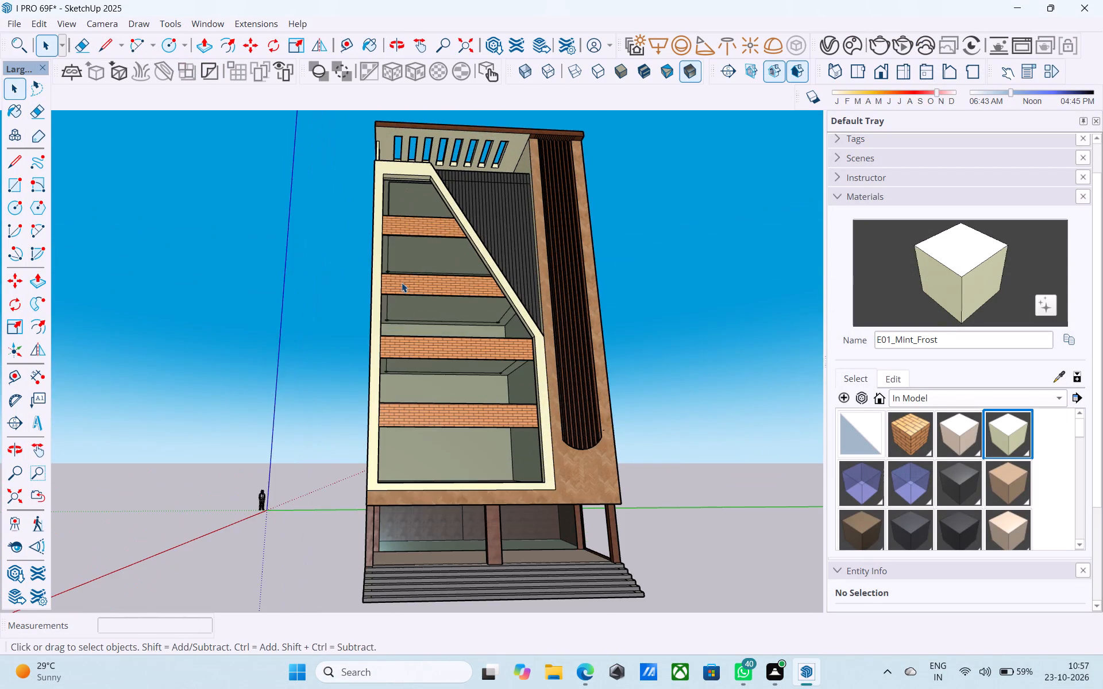
middle_drag(401, 282, 419, 358)
scroll(419, 358, up, 6)
scroll(419, 358, down, 8)
middle_drag(419, 358, 408, 347)
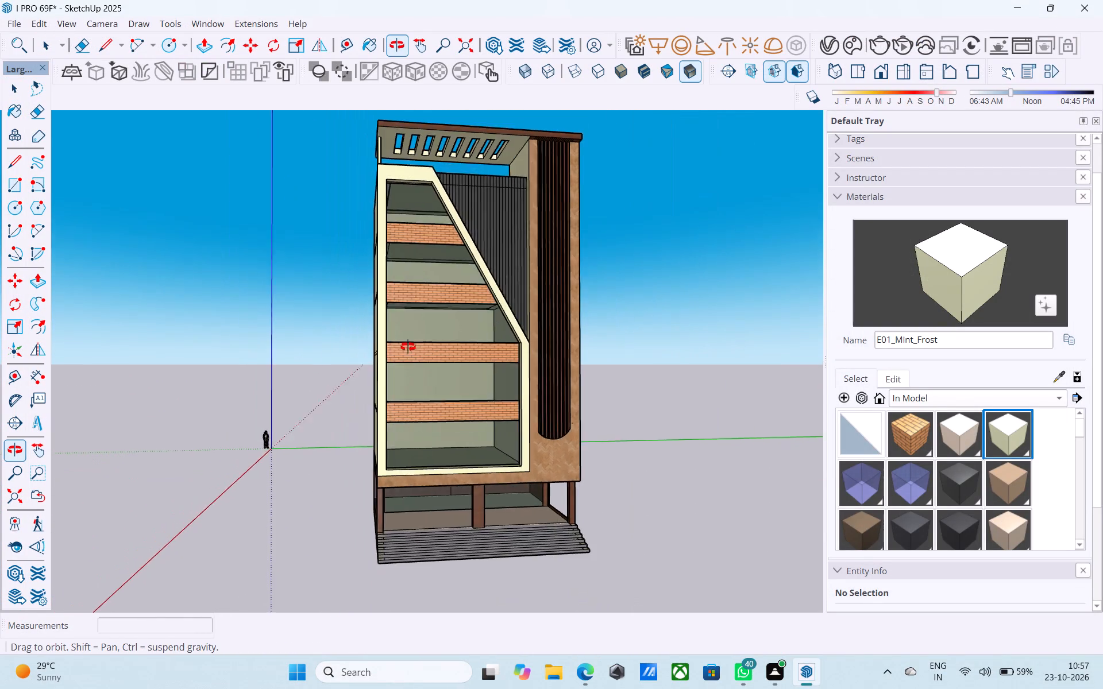
middle_drag(408, 347, 500, 250)
scroll(454, 272, up, 6)
middle_drag(457, 277, 550, 313)
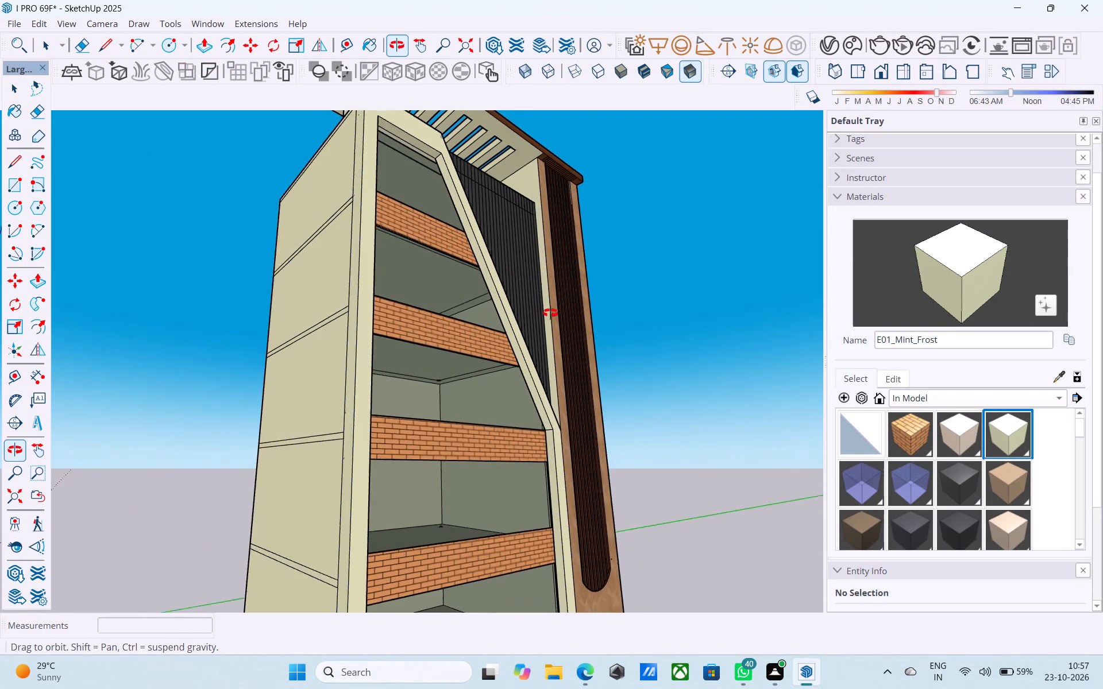
middle_drag(550, 313, 556, 334)
scroll(182, 342, down, 6)
scroll(616, 274, down, 3)
middle_drag(540, 282, 405, 289)
scroll(337, 309, up, 6)
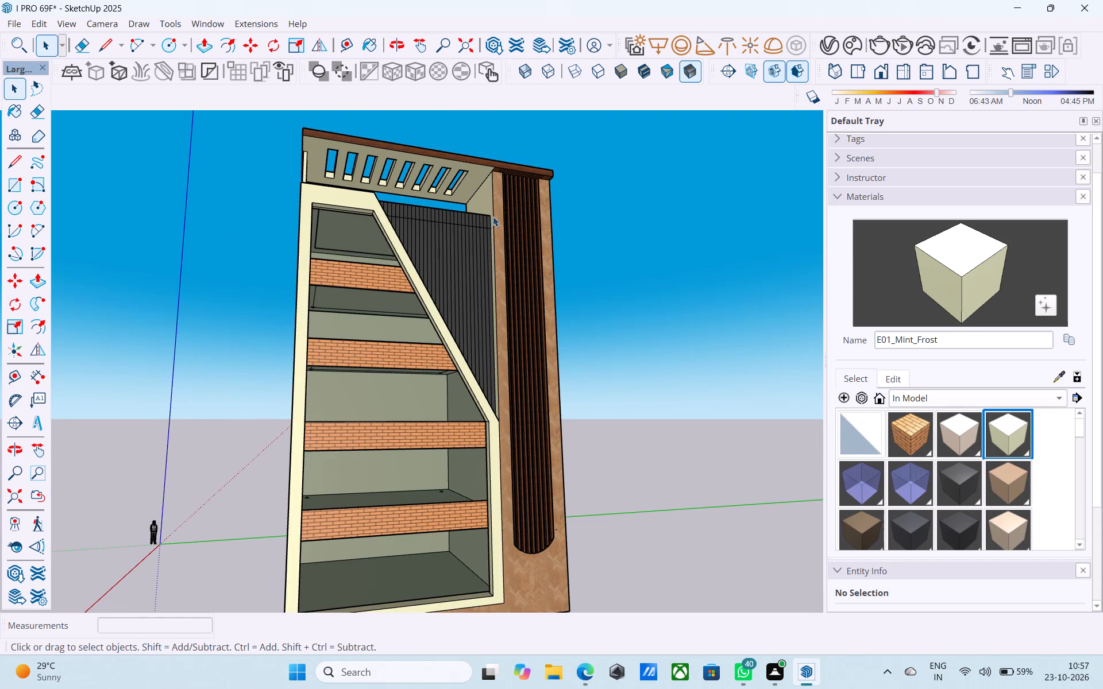
Recolour the Glass_Safety_01 material with a near-neutral, slightly yellow-green hue and lower its brightness to the darkest setting.
click(901, 377)
click(863, 377)
click(873, 476)
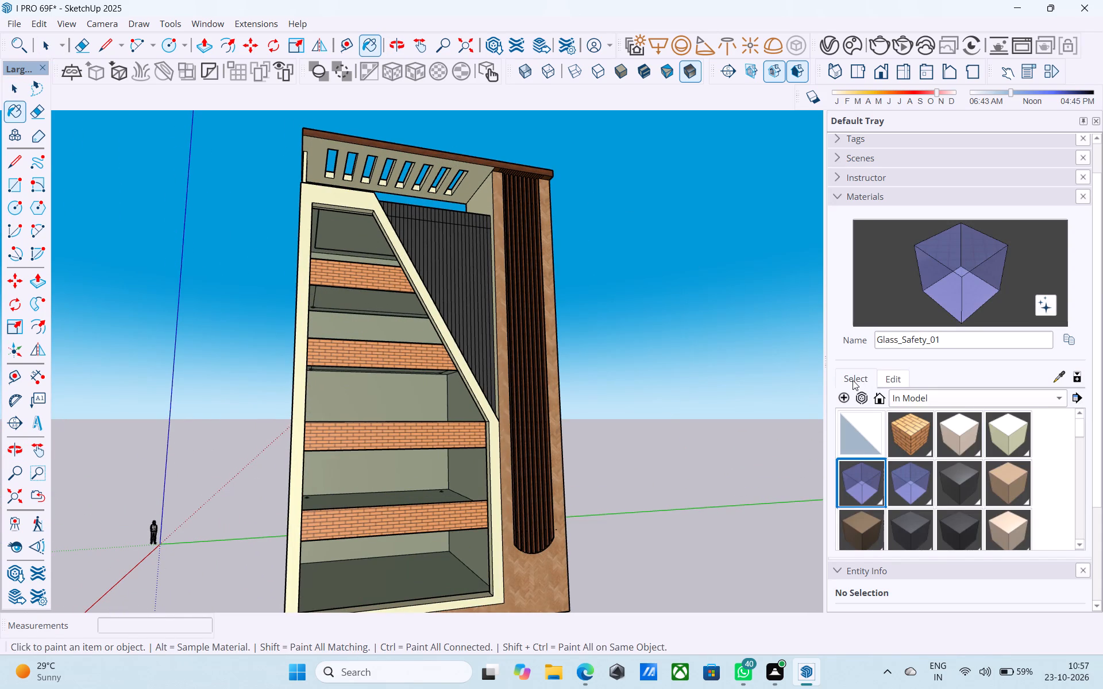
click(888, 376)
drag(909, 475, 910, 450)
scroll(682, 309, down, 4)
middle_drag(682, 308, 639, 300)
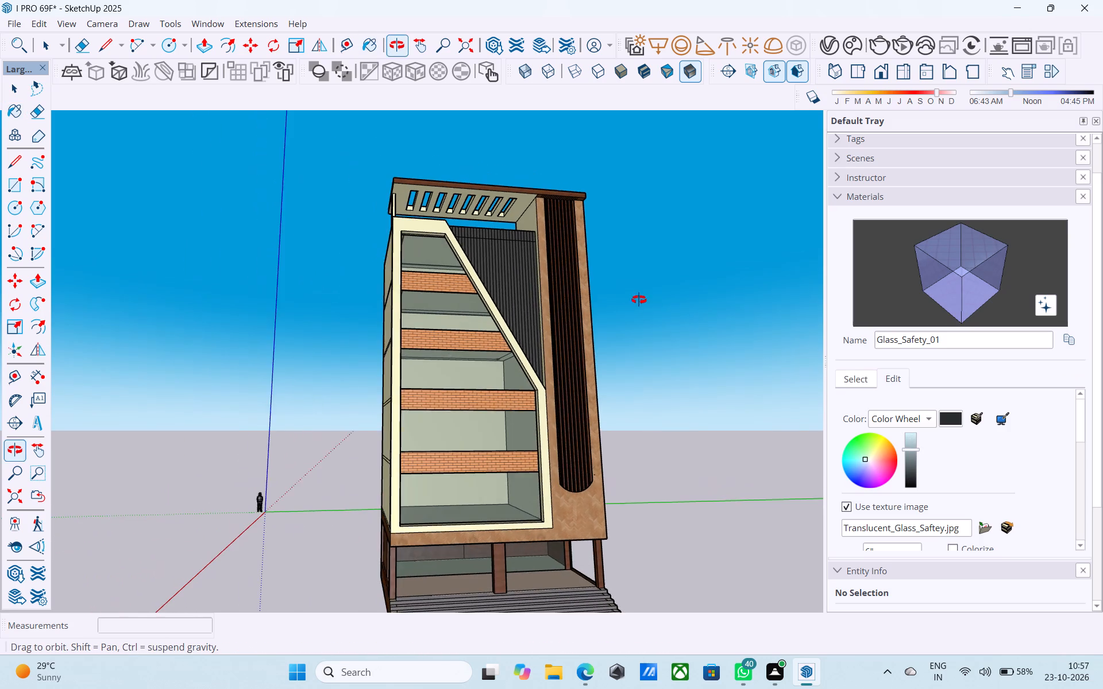
middle_drag(639, 300, 639, 300)
click(866, 459)
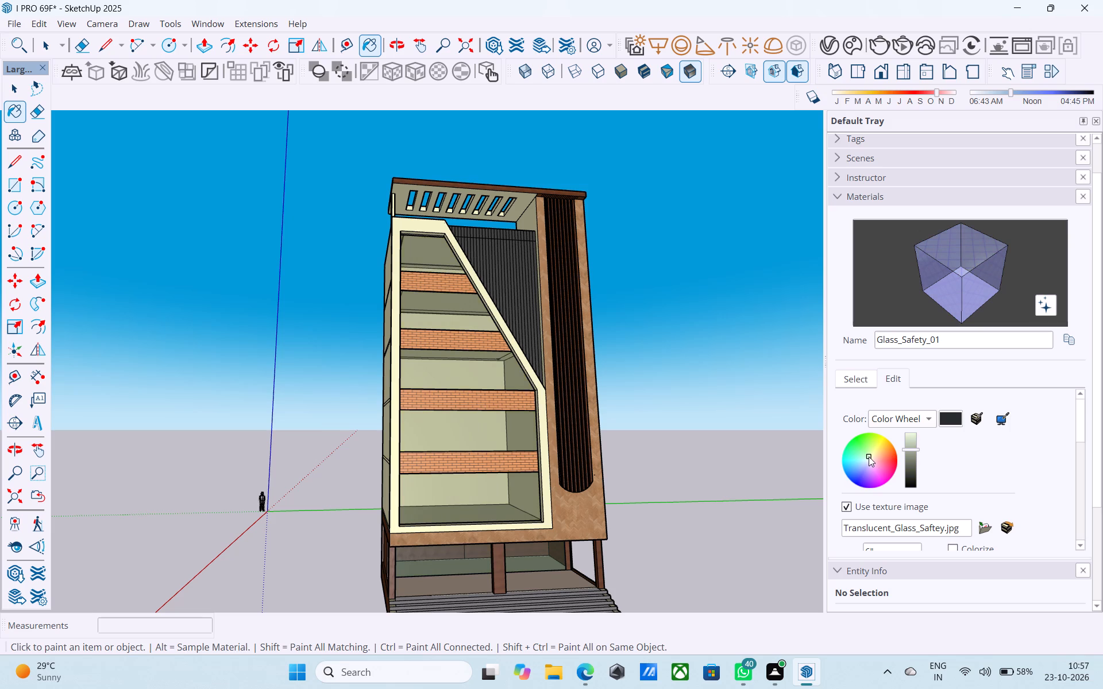
drag(913, 449, 906, 491)
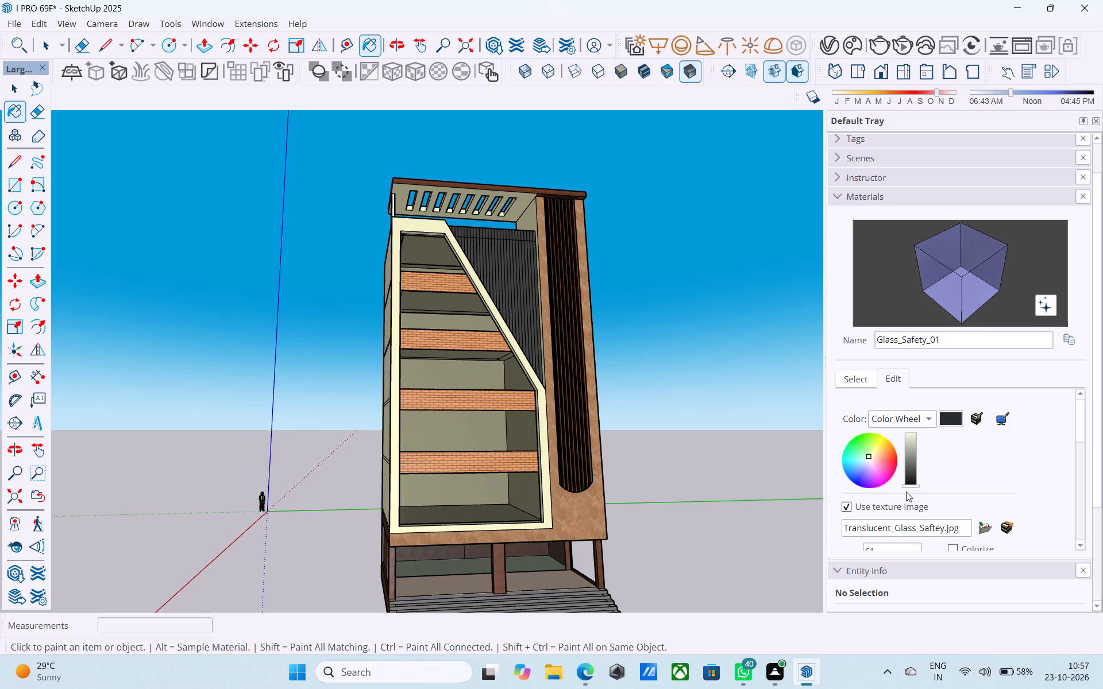
drag(906, 491, 906, 501)
Examine the recoloured balcony glass across the front facade from above, below and both sides.
scroll(542, 154, down, 5)
middle_drag(541, 162, 504, 318)
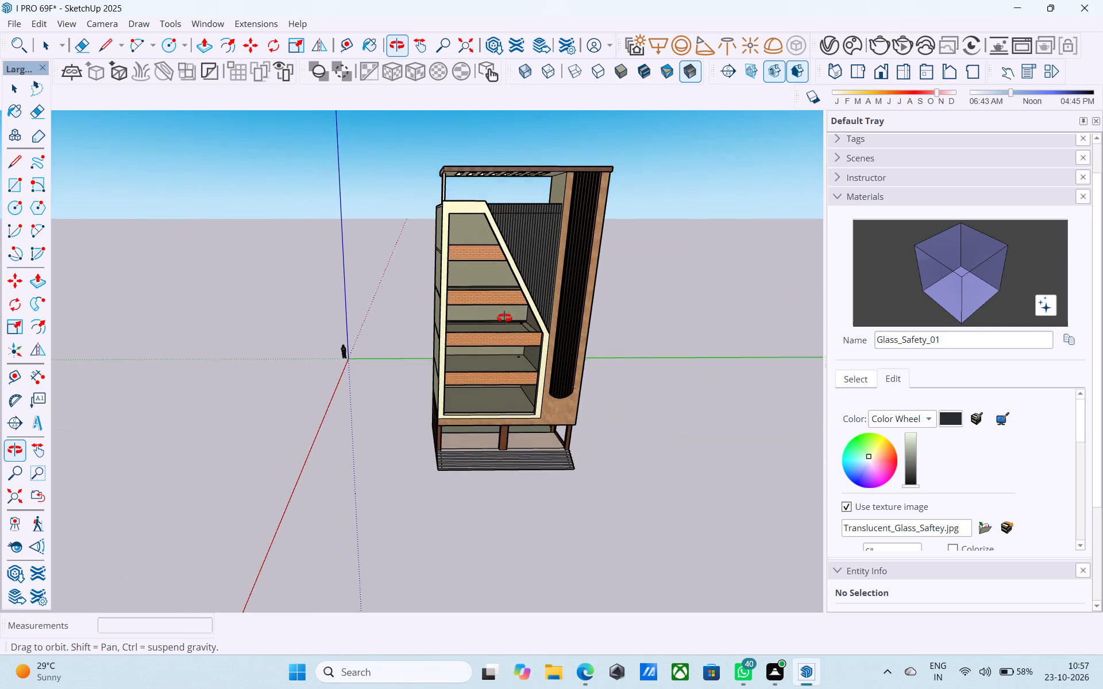
middle_drag(504, 318, 473, 243)
scroll(455, 238, up, 5)
middle_drag(497, 247, 427, 230)
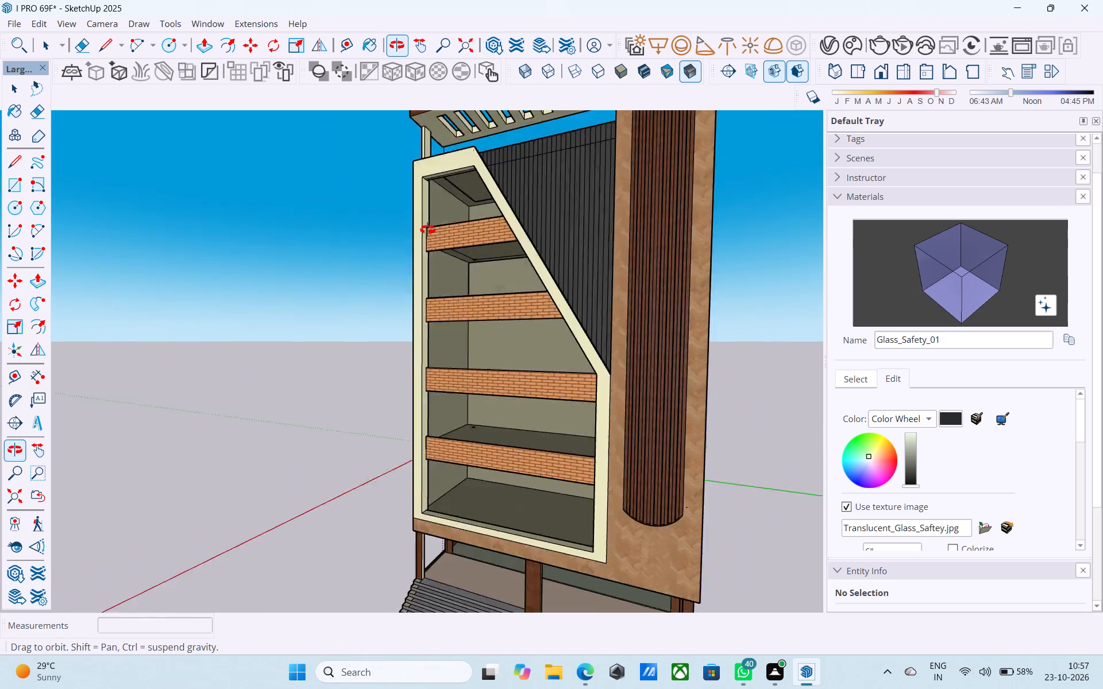
middle_drag(427, 230, 688, 226)
scroll(587, 297, up, 5)
scroll(554, 311, down, 5)
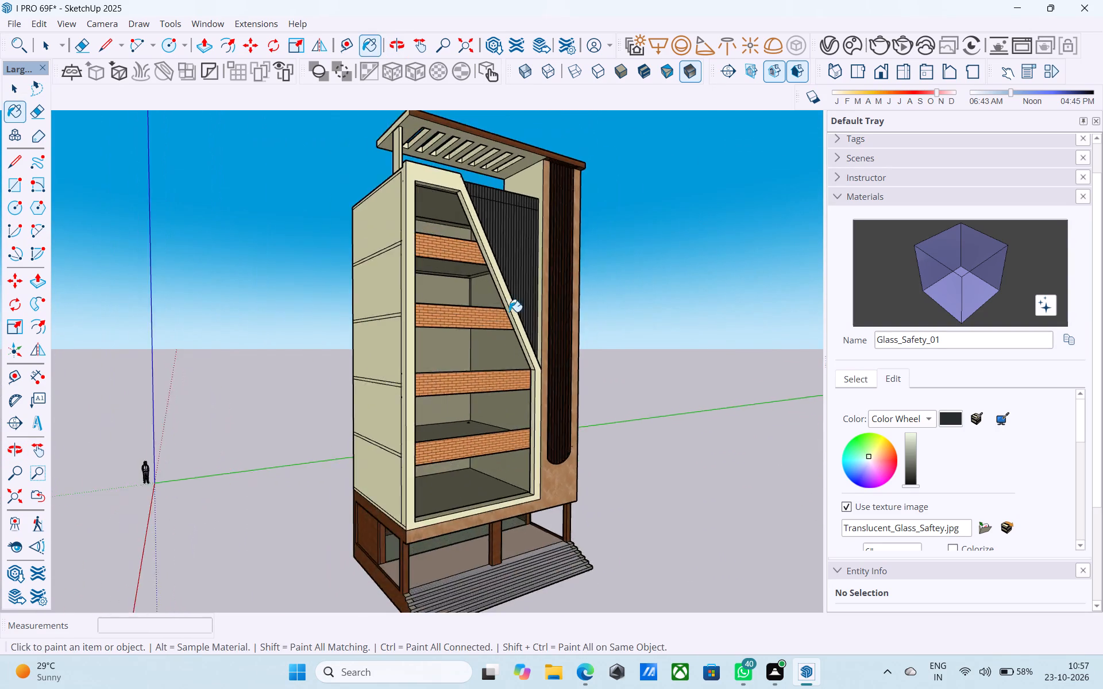
middle_drag(479, 312, 450, 264)
scroll(450, 265, up, 5)
middle_drag(439, 253, 183, 261)
scroll(183, 261, up, 2)
Save the building model.
key(ctrl+s)
scroll(265, 227, down, 6)
key(space)
scroll(272, 232, down, 4)
middle_click(277, 239)
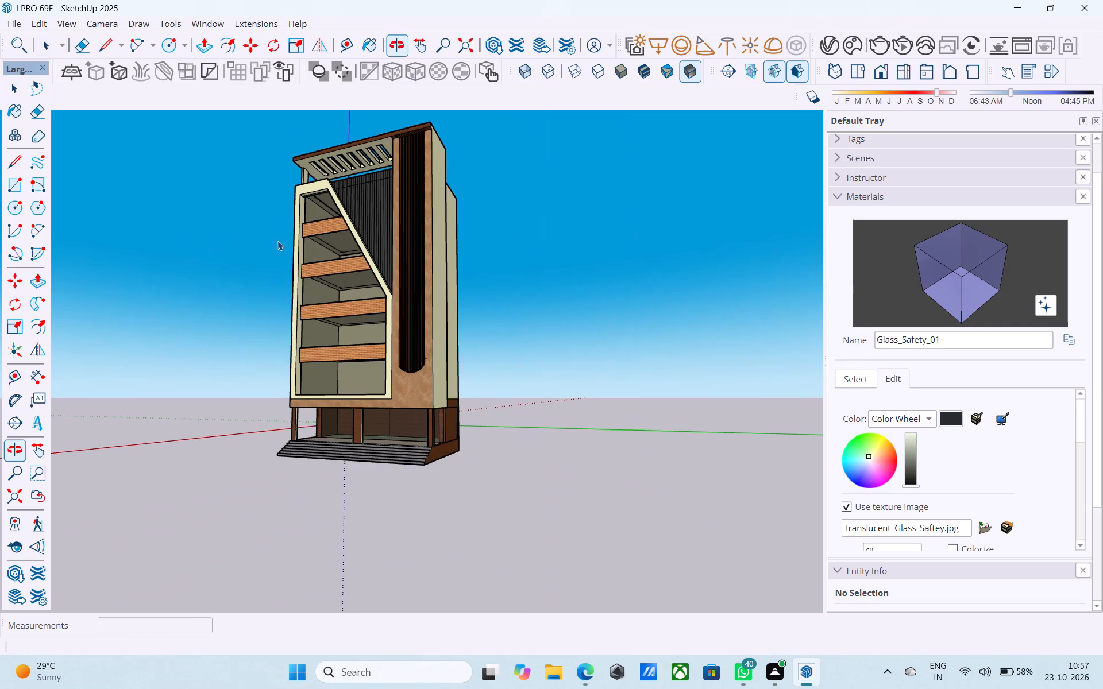
scroll(277, 241, up, 1)
key(ctrl+s)
key(space)
key(ctrl+s)
key(space)
Examine the building's front facade, side wall and roof terrace from low and high viewpoints.
middle_drag(277, 241, 318, 274)
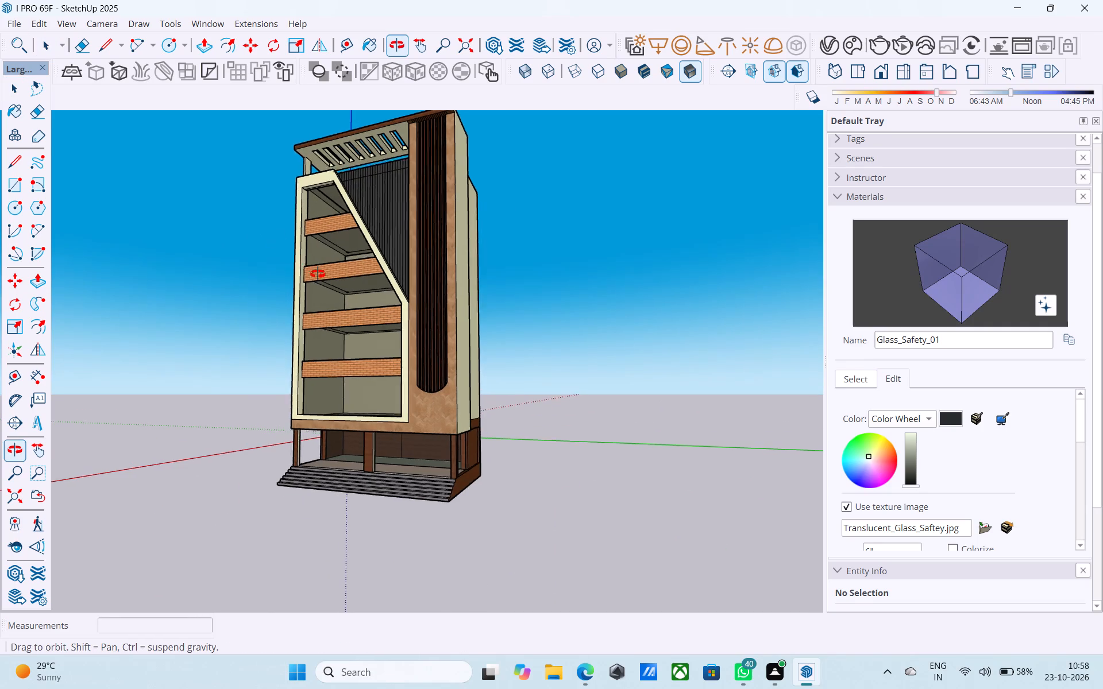
middle_drag(318, 274, 421, 327)
scroll(650, 435, down, 2)
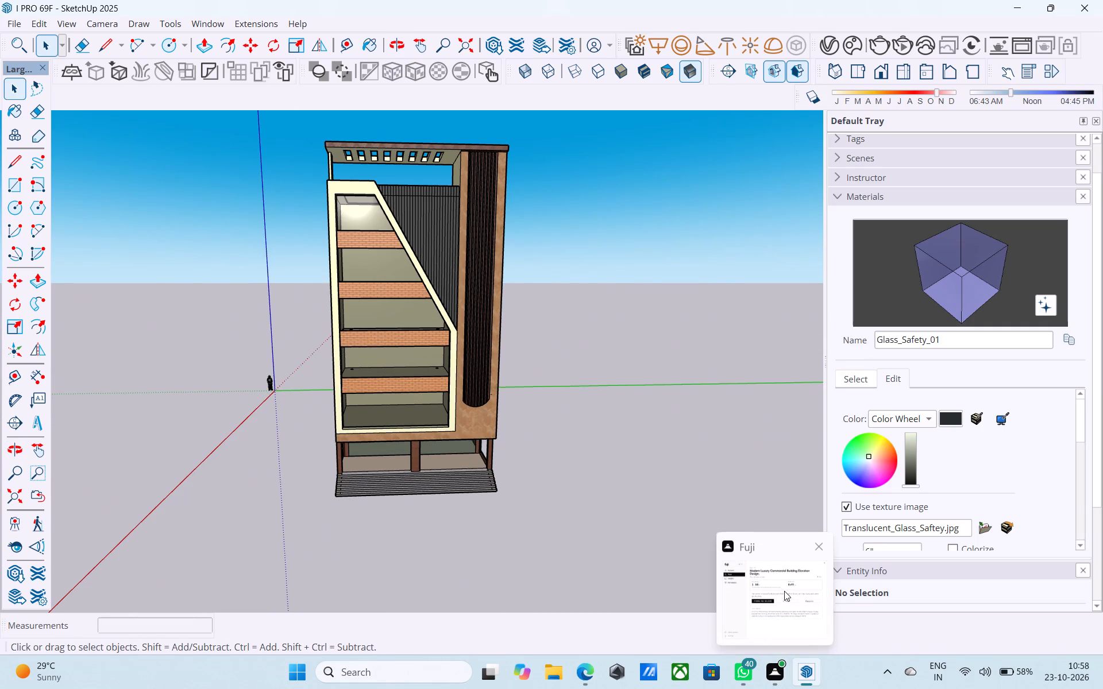
scroll(567, 339, down, 5)
middle_drag(457, 326, 522, 231)
middle_drag(465, 232, 497, 240)
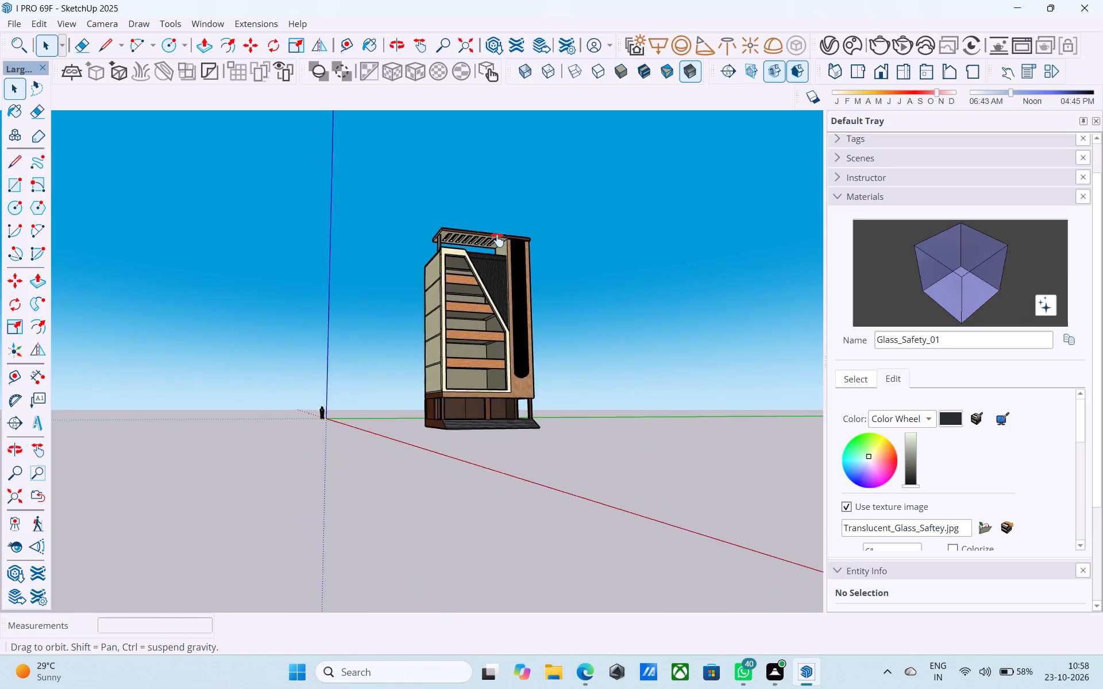
middle_drag(497, 240, 534, 267)
scroll(535, 267, up, 9)
middle_drag(494, 333, 562, 243)
scroll(562, 243, up, 3)
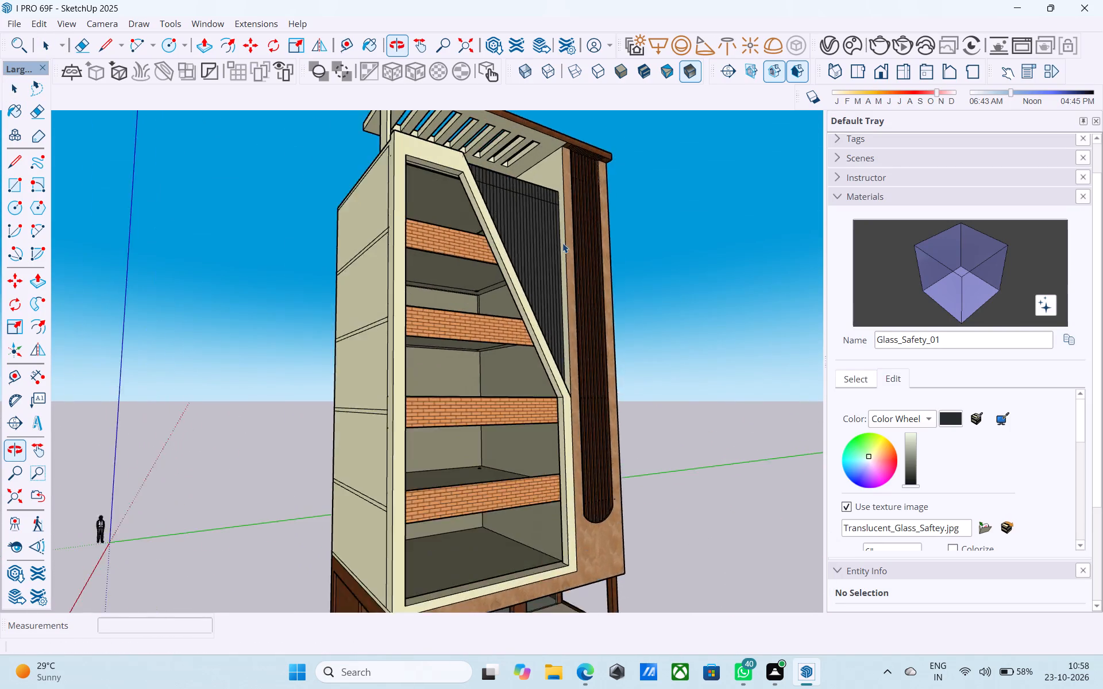
scroll(562, 243, up, 1)
scroll(562, 243, down, 4)
middle_drag(558, 250, 611, 436)
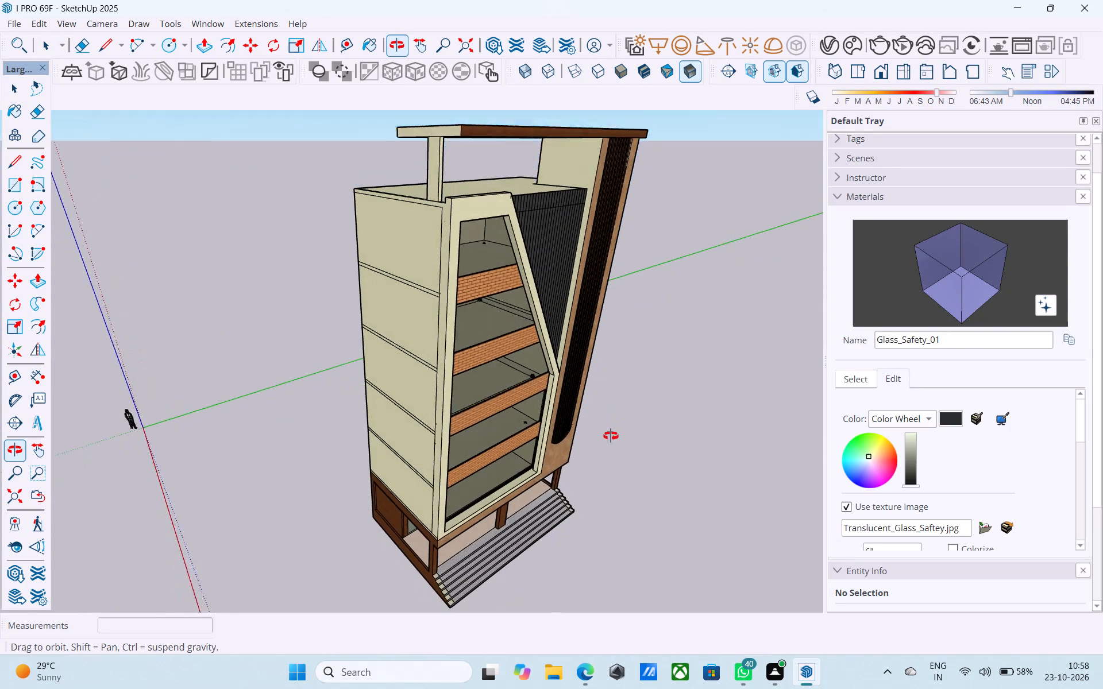
middle_drag(611, 436, 688, 487)
scroll(485, 201, up, 4)
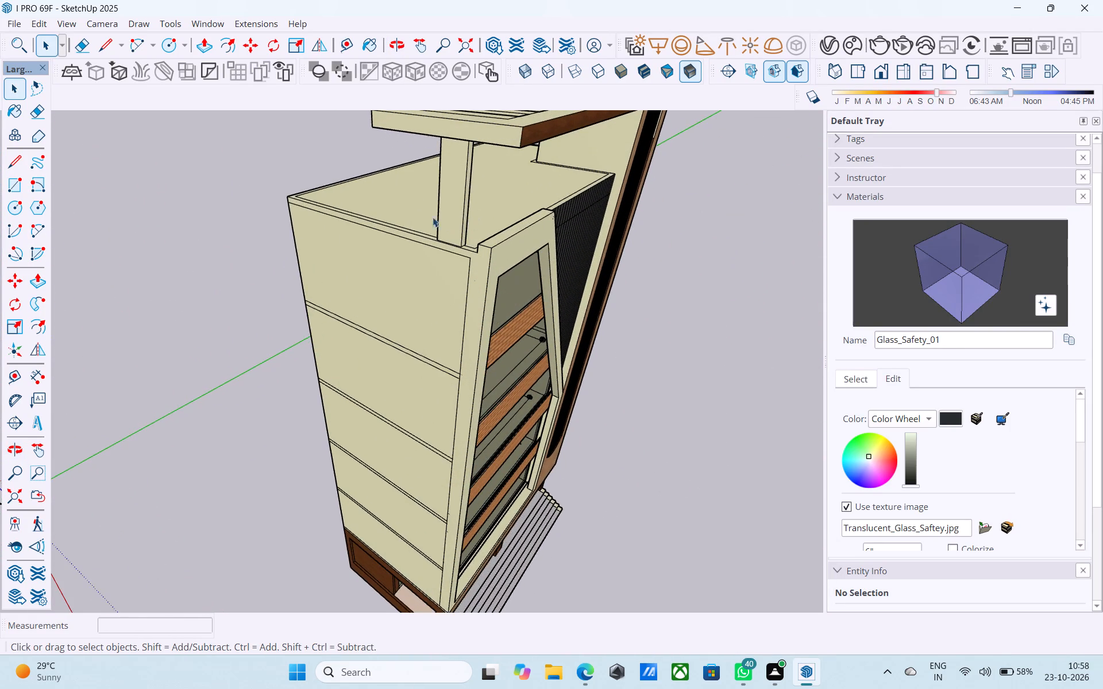
Draw a short edge across the roof's perimeter strip at the corner beside the taller wall block.
middle_drag(439, 224, 815, 310)
middle_drag(286, 309, 362, 294)
scroll(482, 256, down, 2)
middle_drag(240, 192, 628, 196)
scroll(97, 313, up, 3)
scroll(172, 278, up, 3)
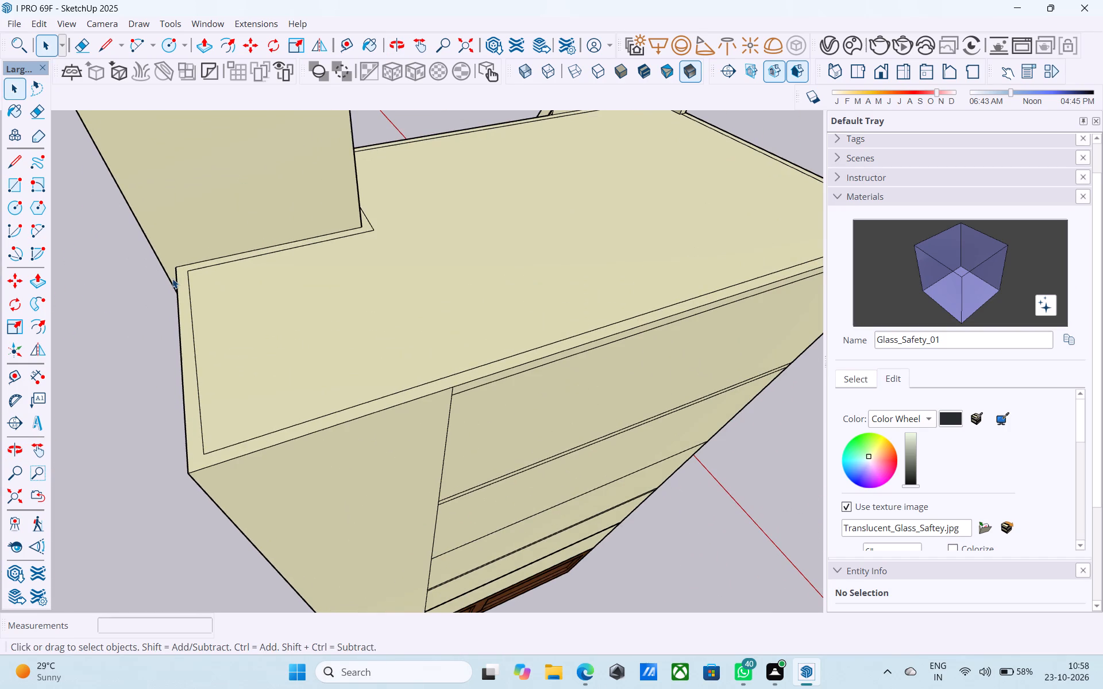
key(space)
double_click(199, 270)
scroll(196, 269, up, 5)
key(l)
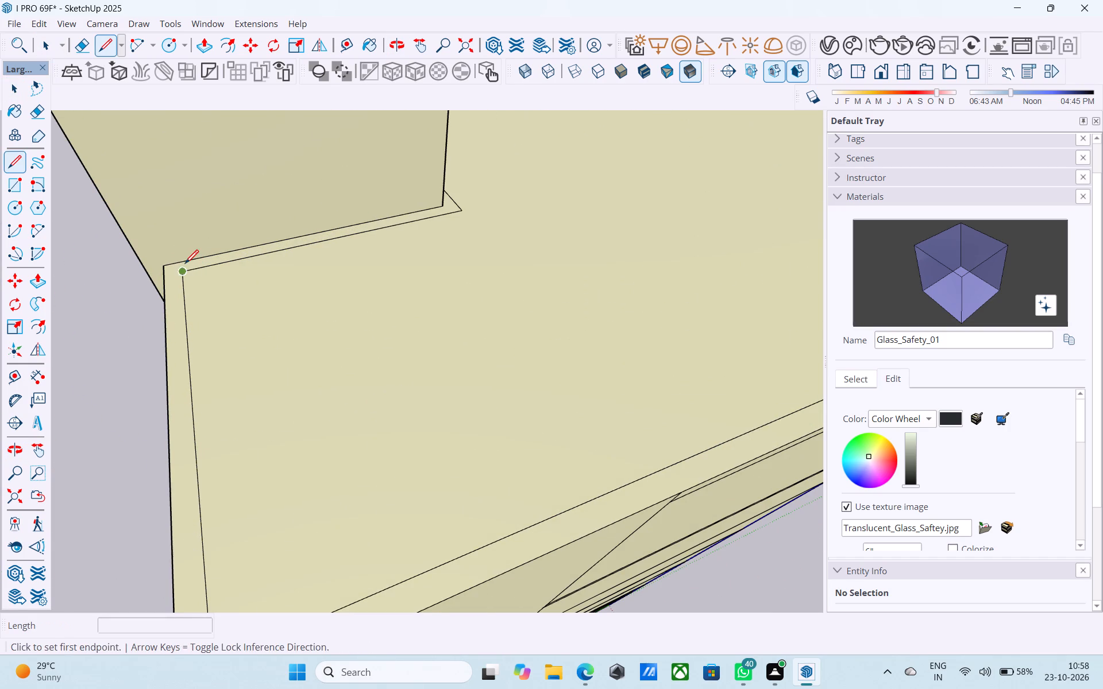
click(185, 265)
key(l)
scroll(180, 271, up, 3)
click(180, 271)
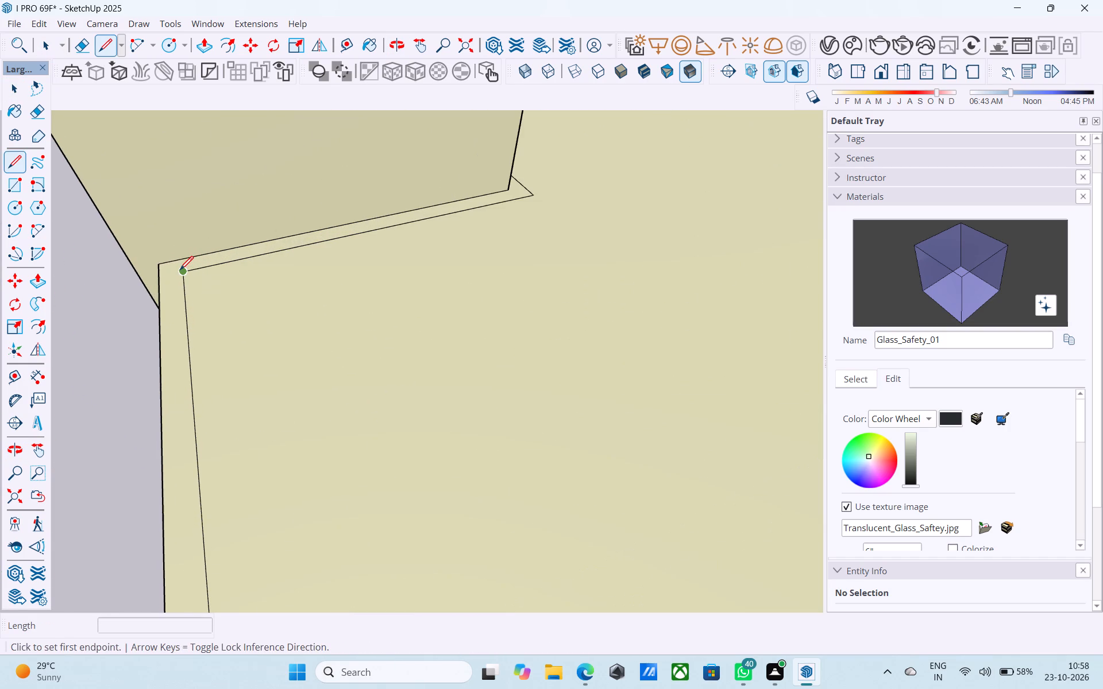
click(179, 259)
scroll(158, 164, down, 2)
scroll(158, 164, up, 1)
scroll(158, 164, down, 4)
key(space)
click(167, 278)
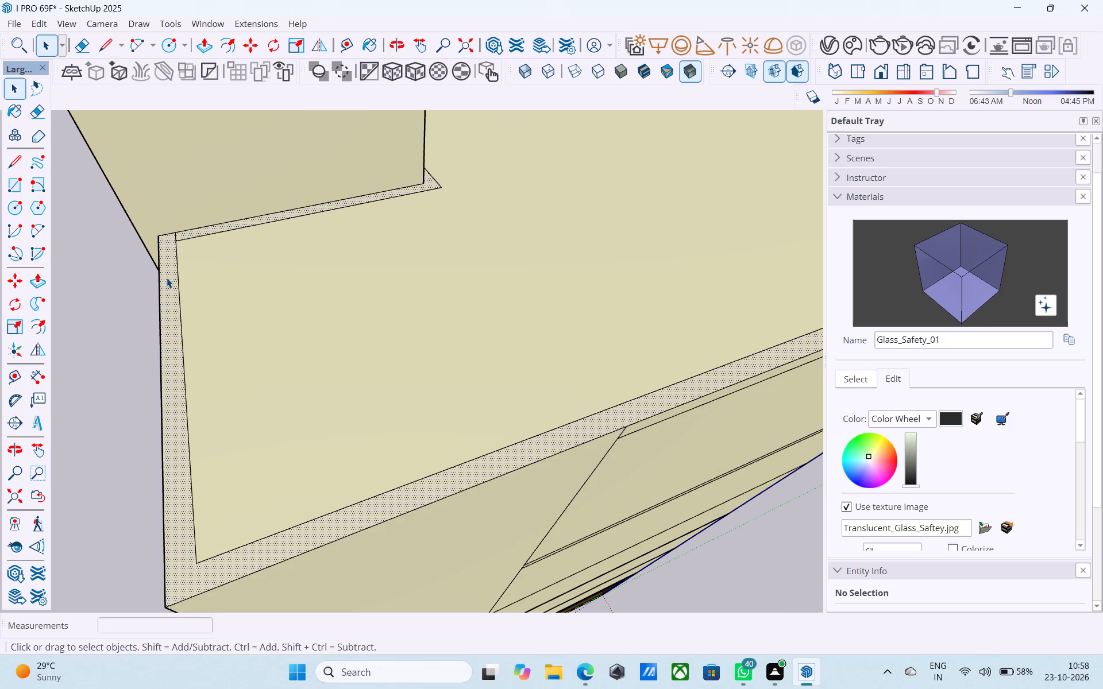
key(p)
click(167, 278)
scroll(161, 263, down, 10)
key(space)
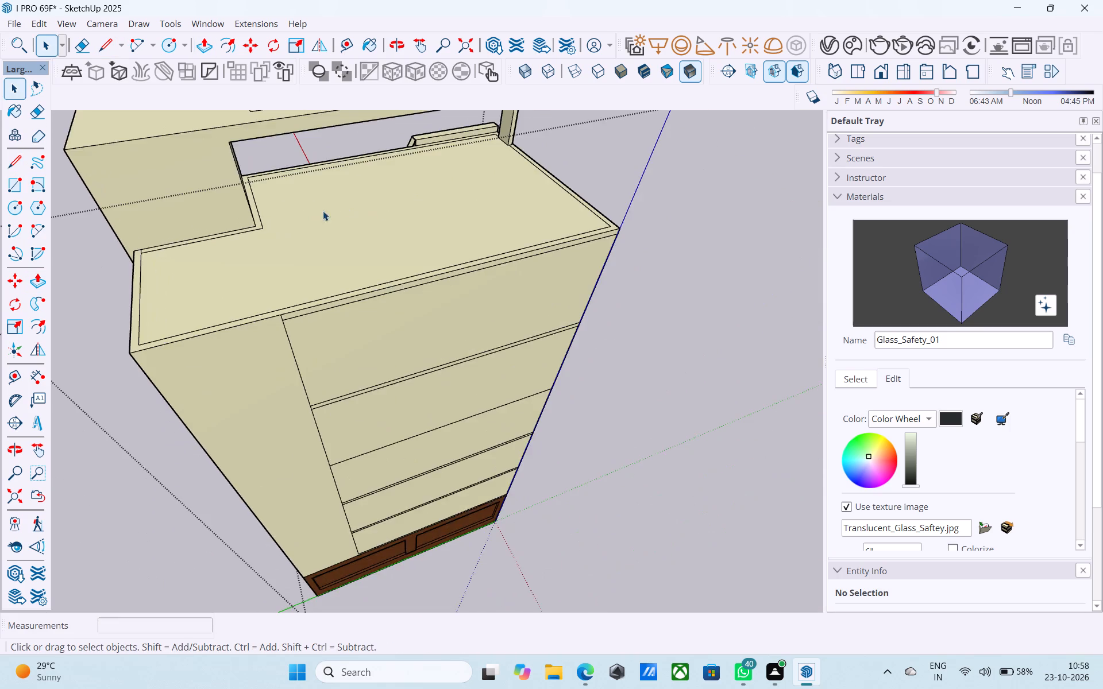
Draw a short edge across the roof's perimeter strip at the base of the terrace column.
middle_drag(363, 197, 0, 156)
scroll(547, 237, up, 14)
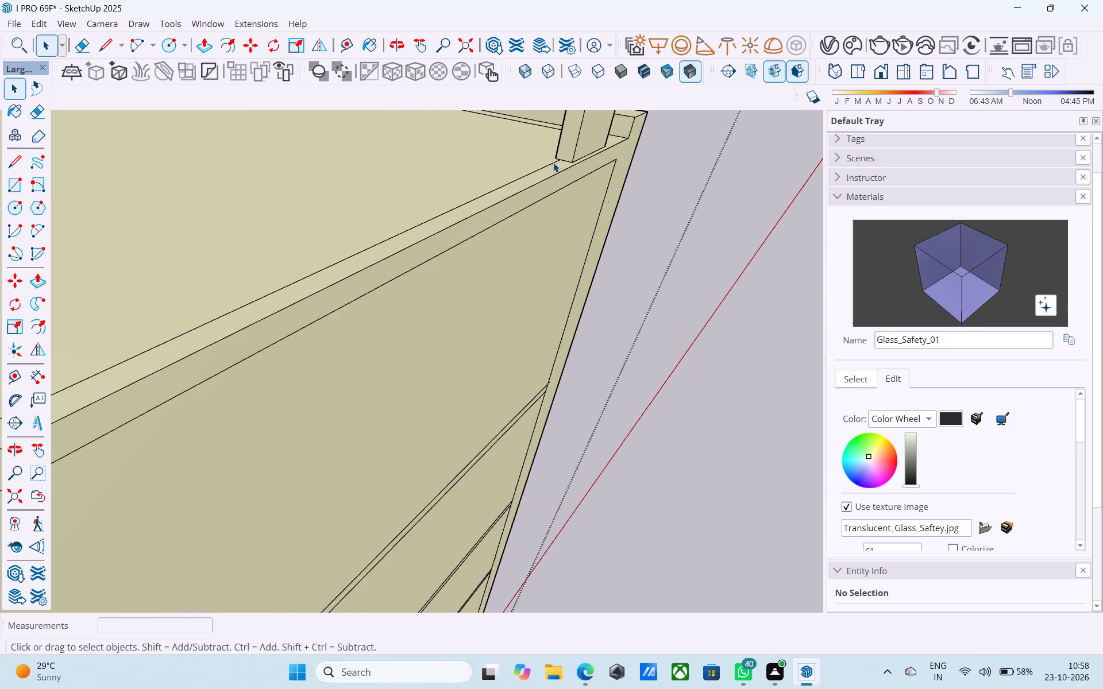
scroll(553, 162, up, 9)
middle_drag(562, 162, 568, 208)
key(l)
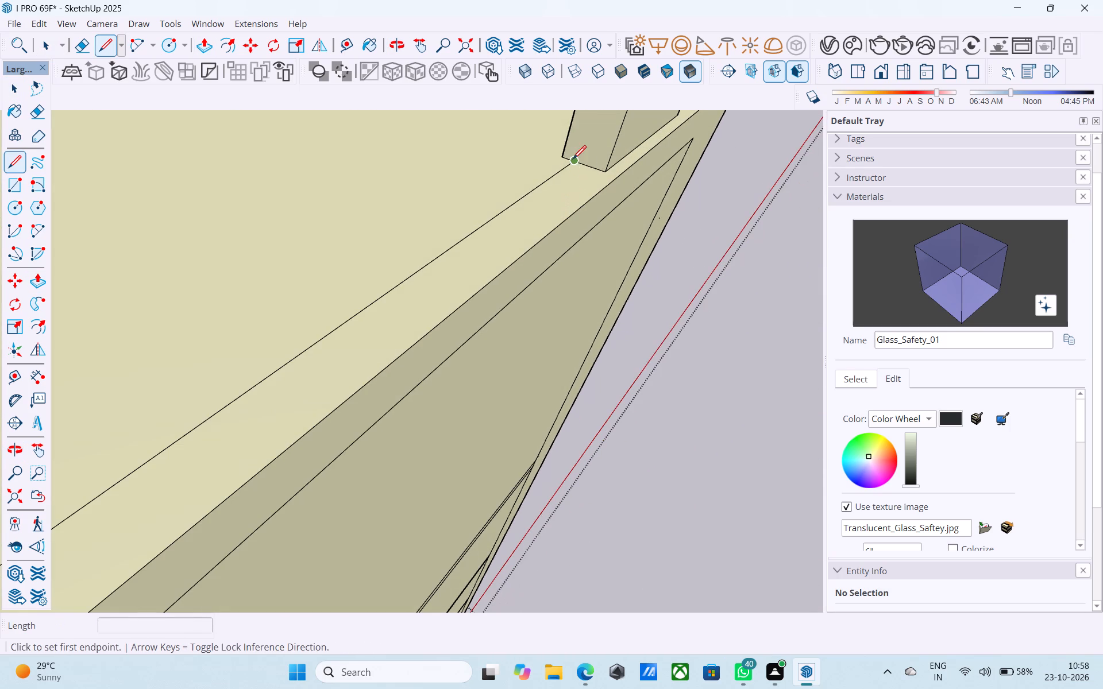
click(573, 159)
click(618, 176)
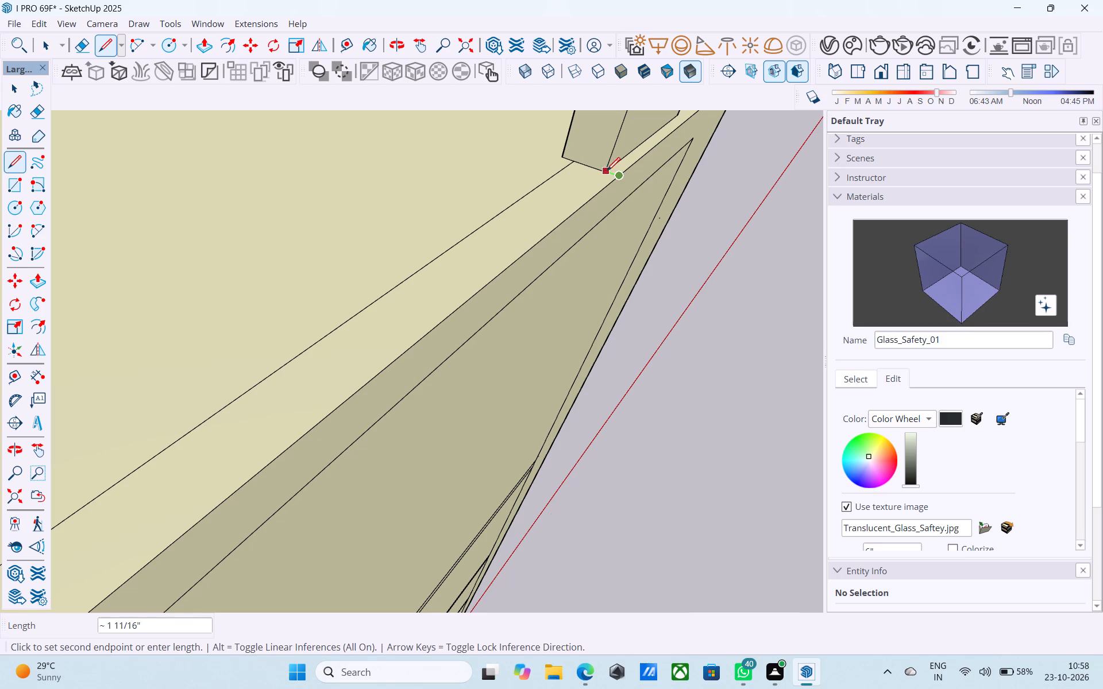
click(580, 161)
Raise the separated roof perimeter strip by 3' with Push/Pull to form a parapet.
key(space)
click(579, 163)
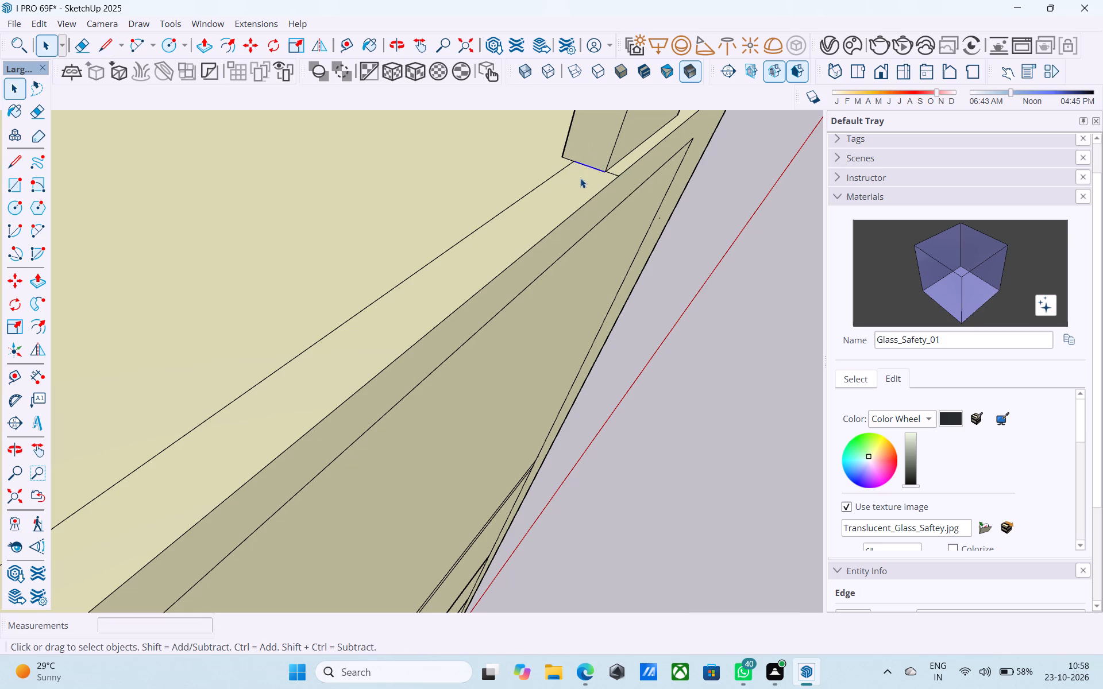
click(580, 179)
key(p)
click(580, 242)
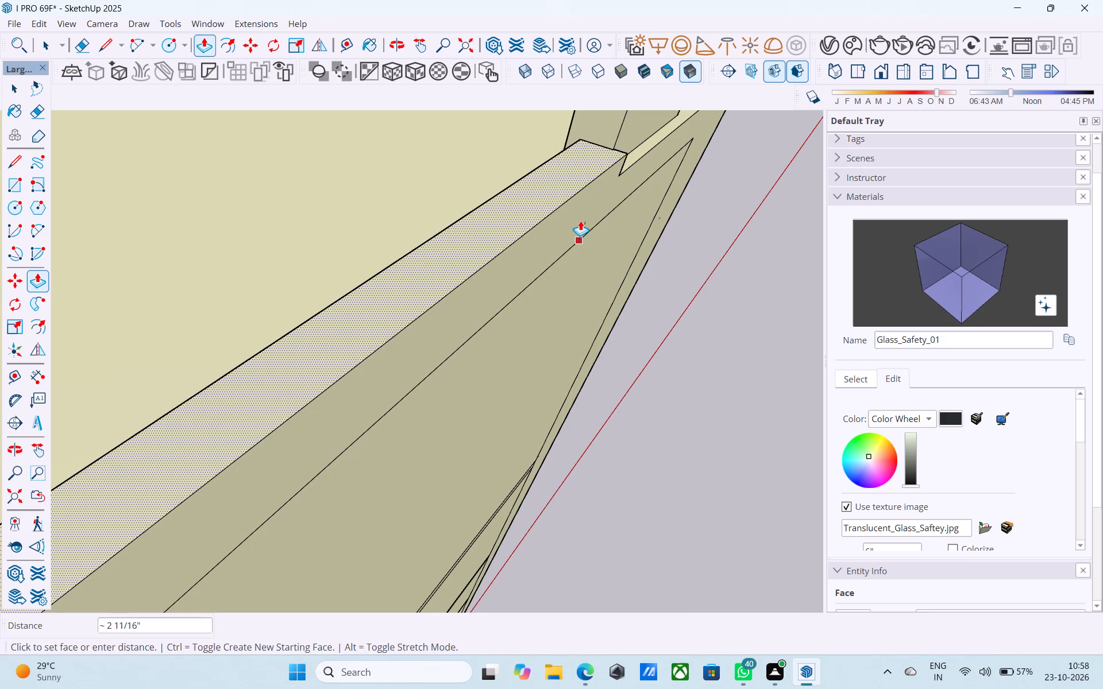
text(3')
key(Return)
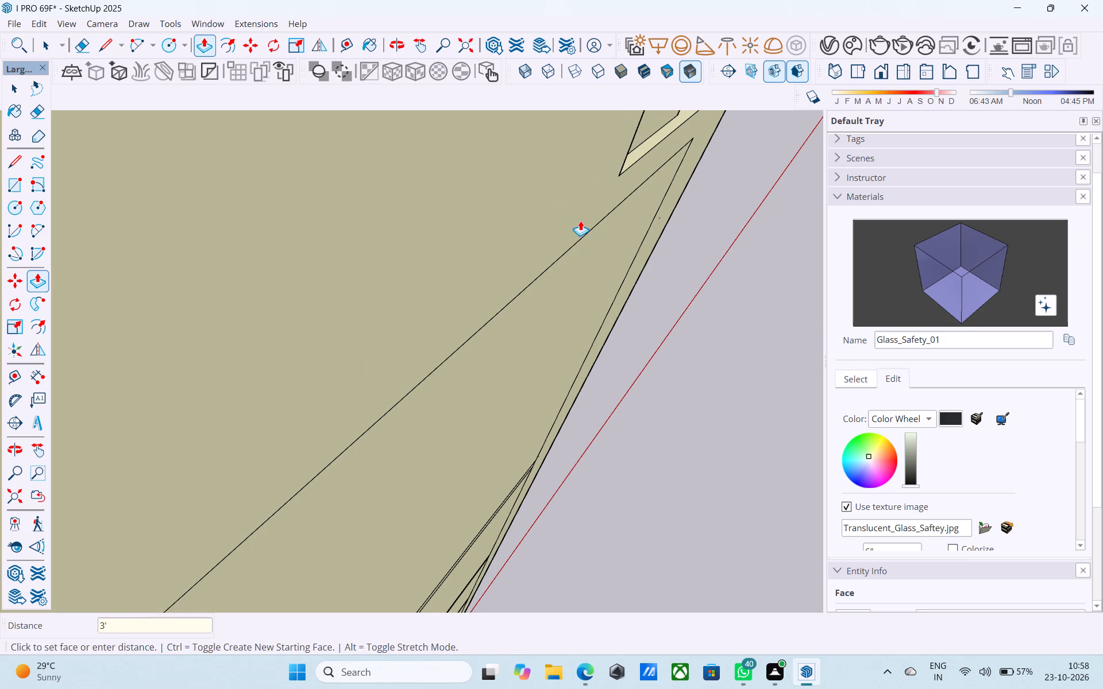
key(space)
Delete the long stray line running from the top of the building out into empty space.
scroll(580, 219, down, 20)
scroll(580, 219, down, 2)
middle_drag(613, 254, 300, 115)
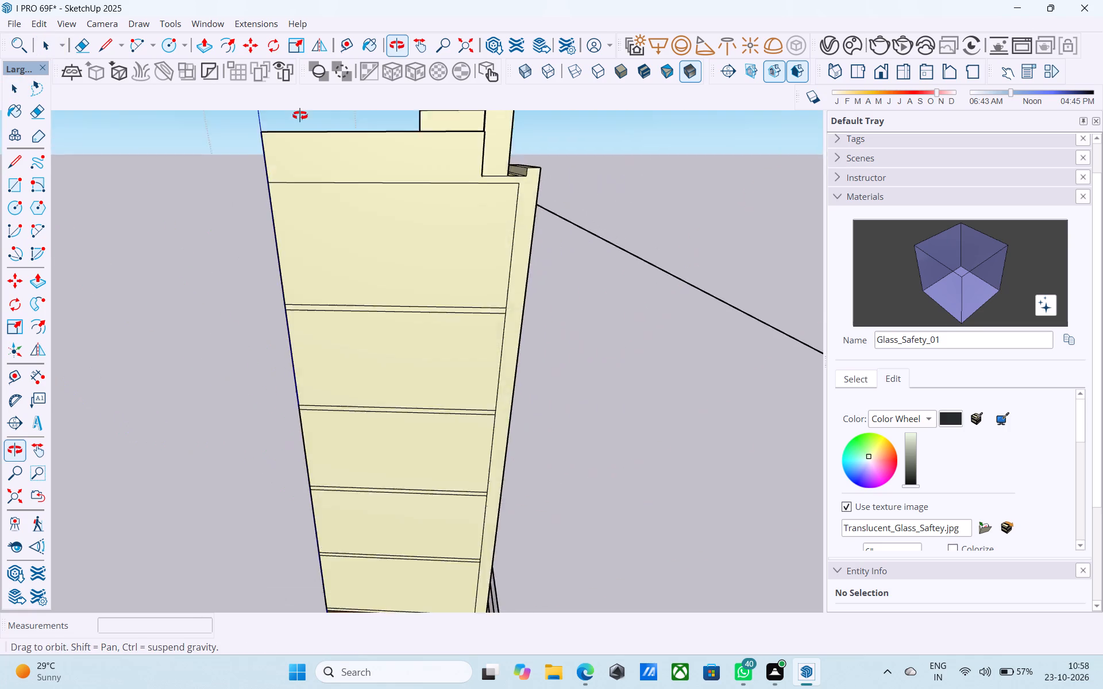
middle_drag(300, 115, 290, 115)
scroll(448, 149, down, 4)
middle_drag(454, 169, 212, 146)
scroll(222, 144, up, 1)
scroll(190, 157, down, 4)
middle_drag(476, 190, 285, 185)
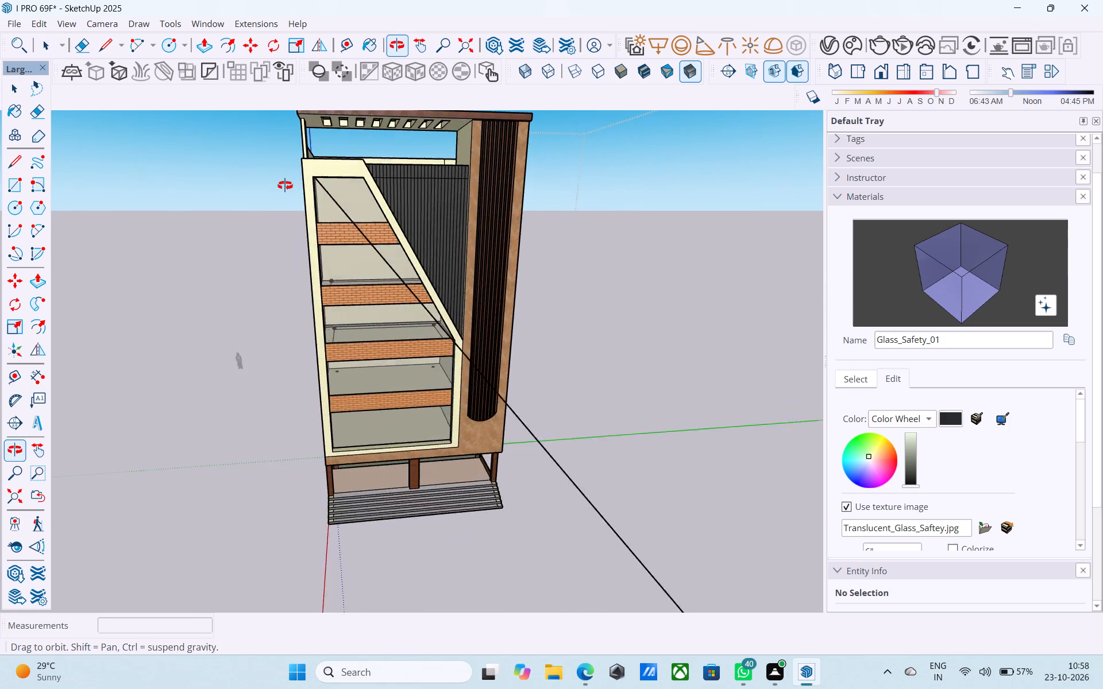
middle_drag(285, 185, 283, 185)
scroll(284, 183, down, 4)
middle_drag(291, 192, 75, 172)
middle_drag(397, 188, 284, 189)
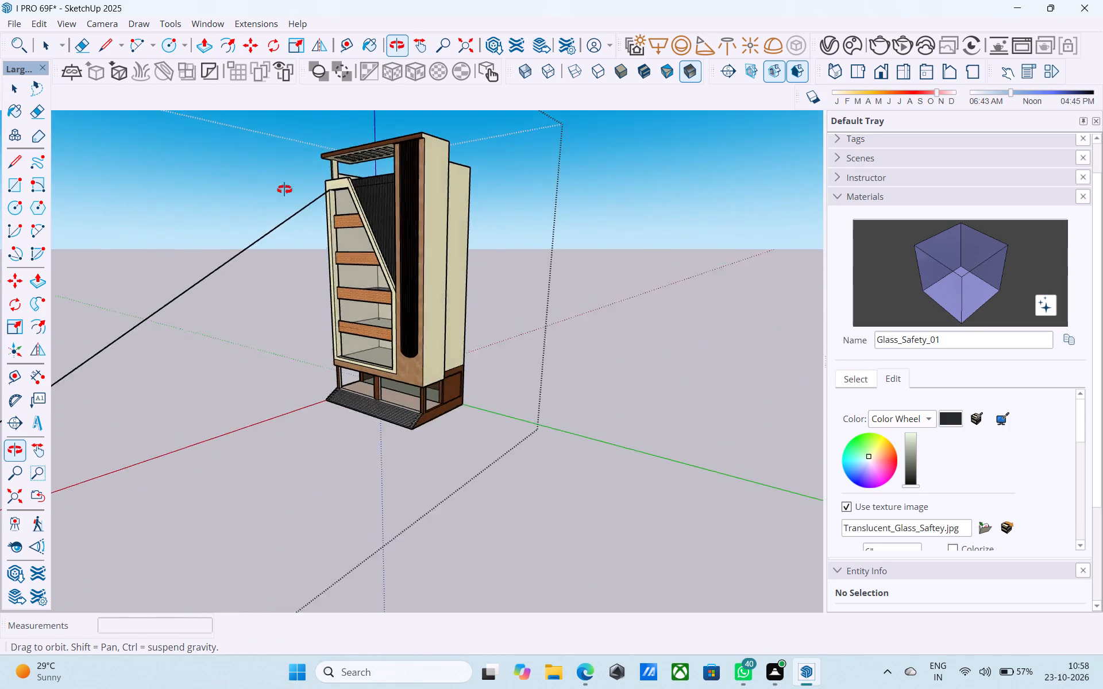
middle_drag(284, 189, 579, 206)
scroll(515, 198, down, 3)
middle_drag(434, 245, 607, 242)
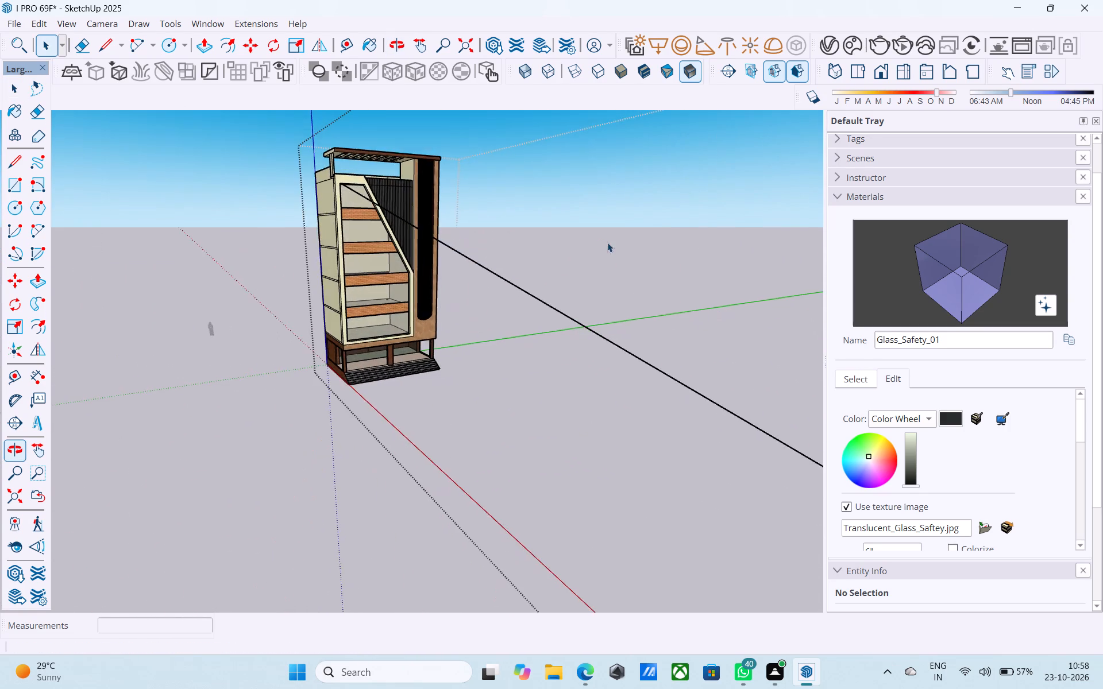
scroll(602, 239, down, 5)
middle_drag(584, 253, 666, 257)
scroll(330, 182, down, 5)
drag(526, 231, 508, 268)
key(Delete)
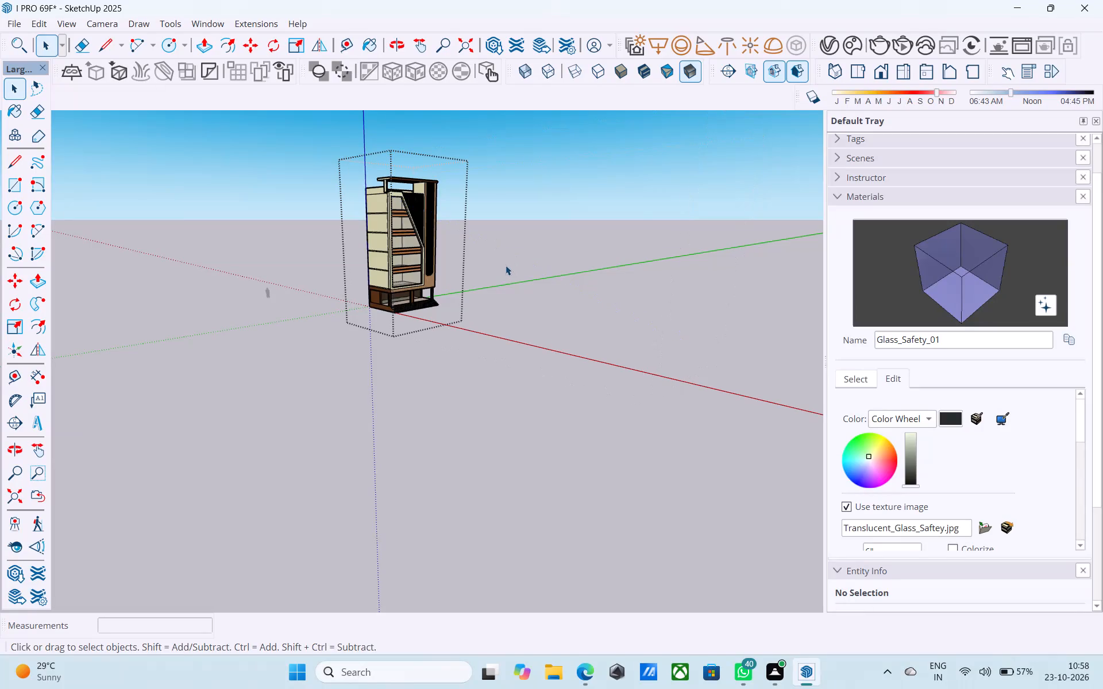
Save the building model.
key(ctrl+s)
Examine the building's front facade, balconies and roof pergola from eye level and low viewpoints.
key(space)
middle_drag(494, 259, 263, 239)
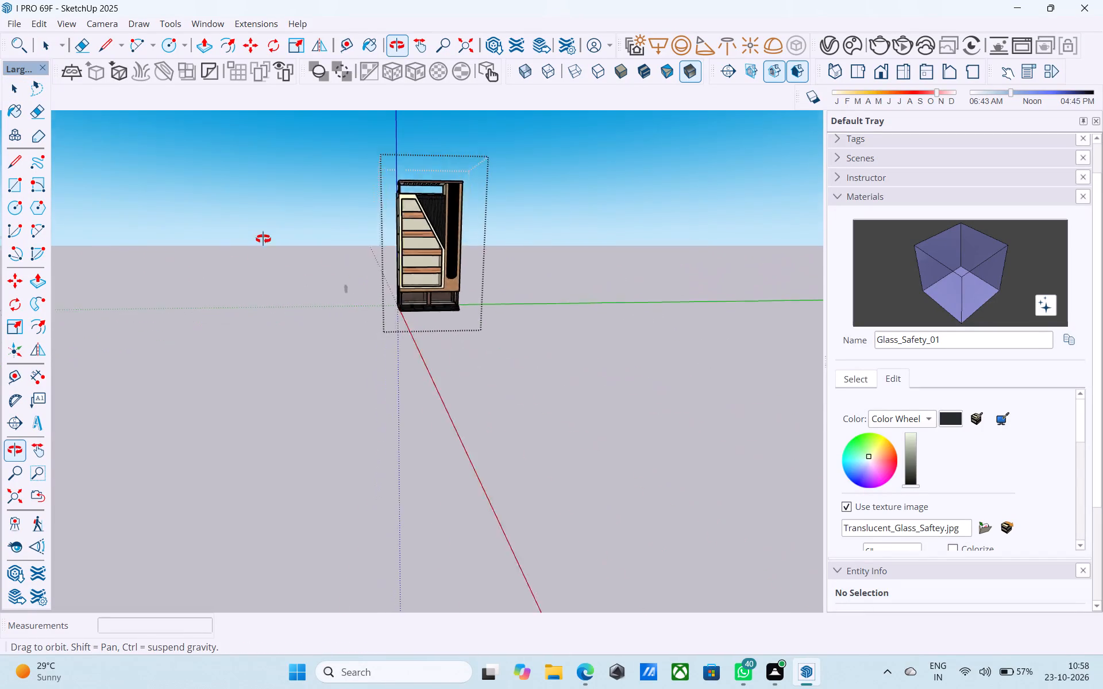
middle_drag(263, 239, 256, 239)
scroll(234, 234, down, 4)
scroll(347, 235, up, 9)
click(533, 231)
scroll(344, 160, up, 4)
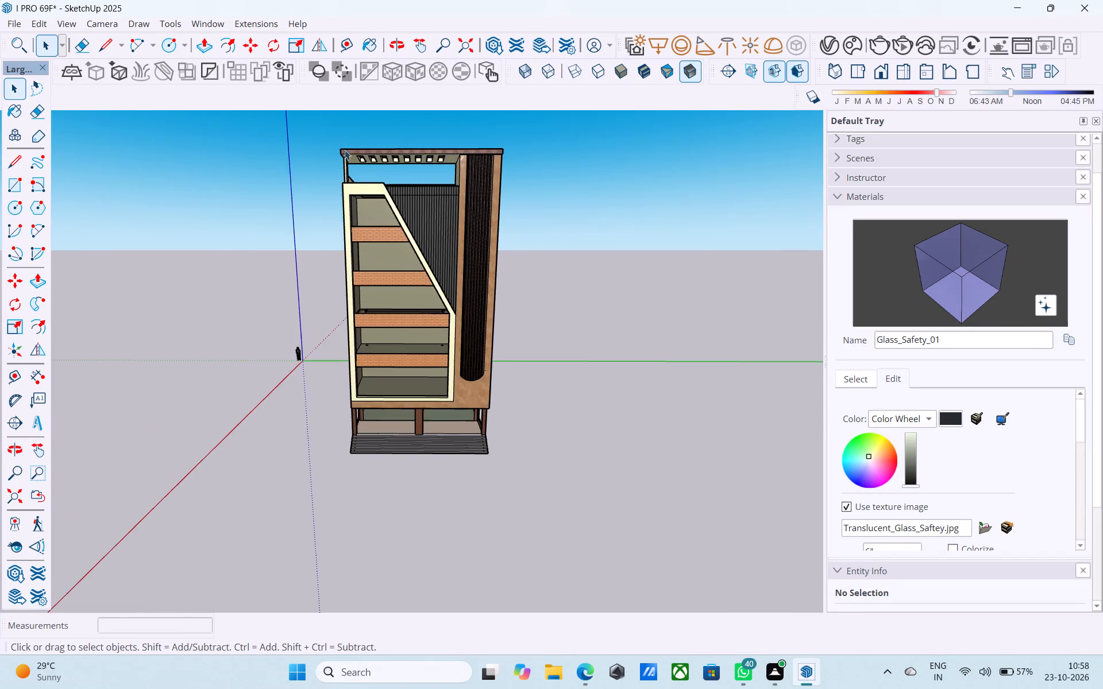
middle_drag(404, 226, 488, 150)
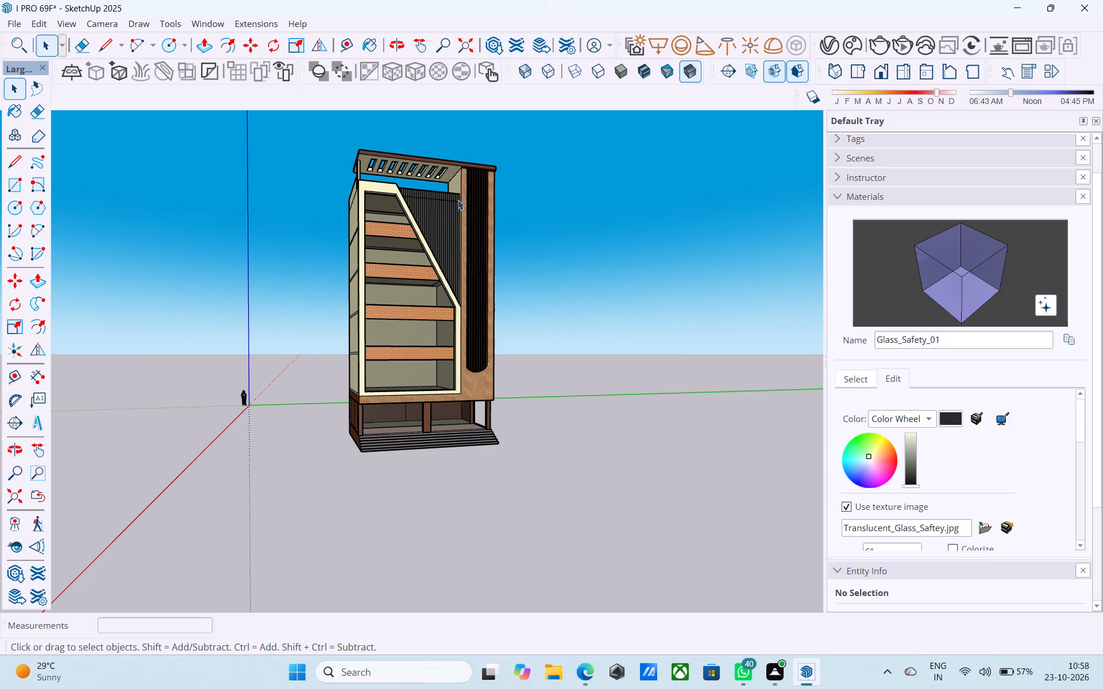
middle_drag(456, 203, 421, 240)
scroll(404, 244, up, 3)
middle_drag(383, 261, 376, 220)
scroll(379, 258, up, 1)
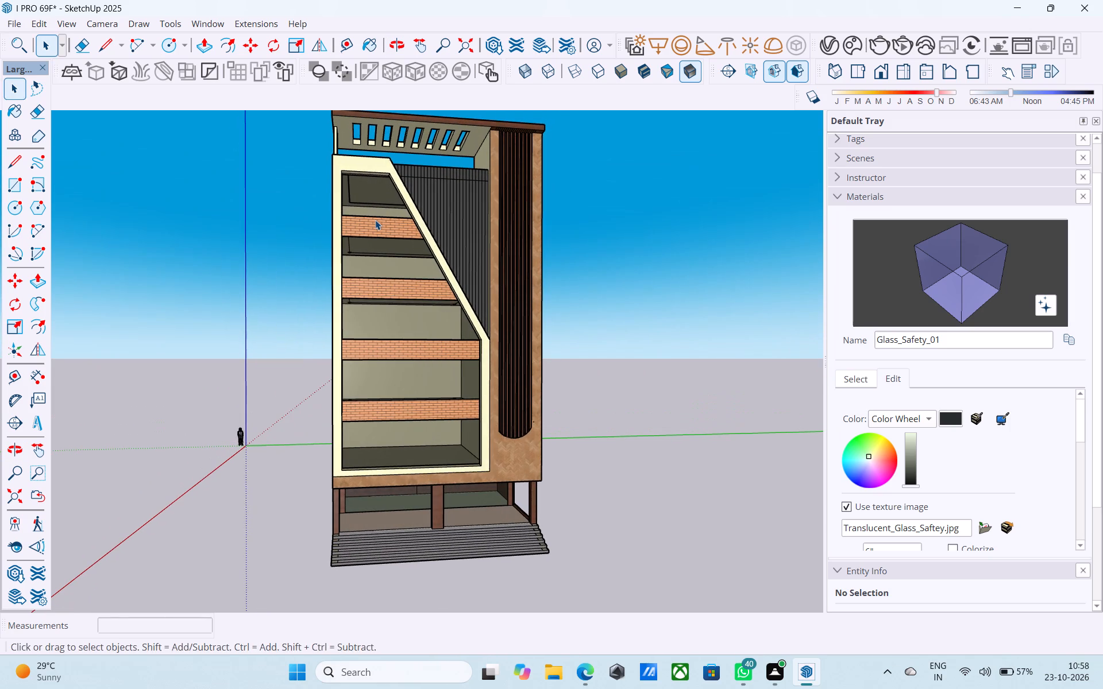
middle_drag(375, 220, 370, 206)
middle_drag(381, 278, 386, 208)
scroll(391, 210, up, 1)
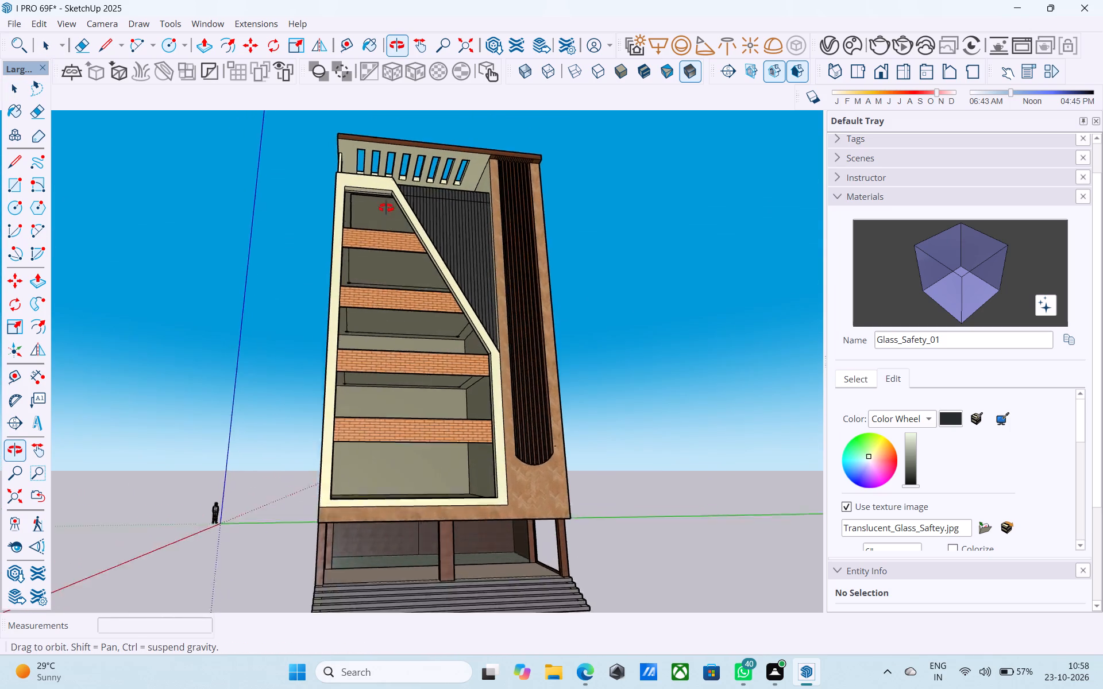
middle_drag(386, 208, 383, 207)
scroll(386, 208, up, 2)
scroll(361, 207, down, 6)
middle_drag(391, 324, 365, 299)
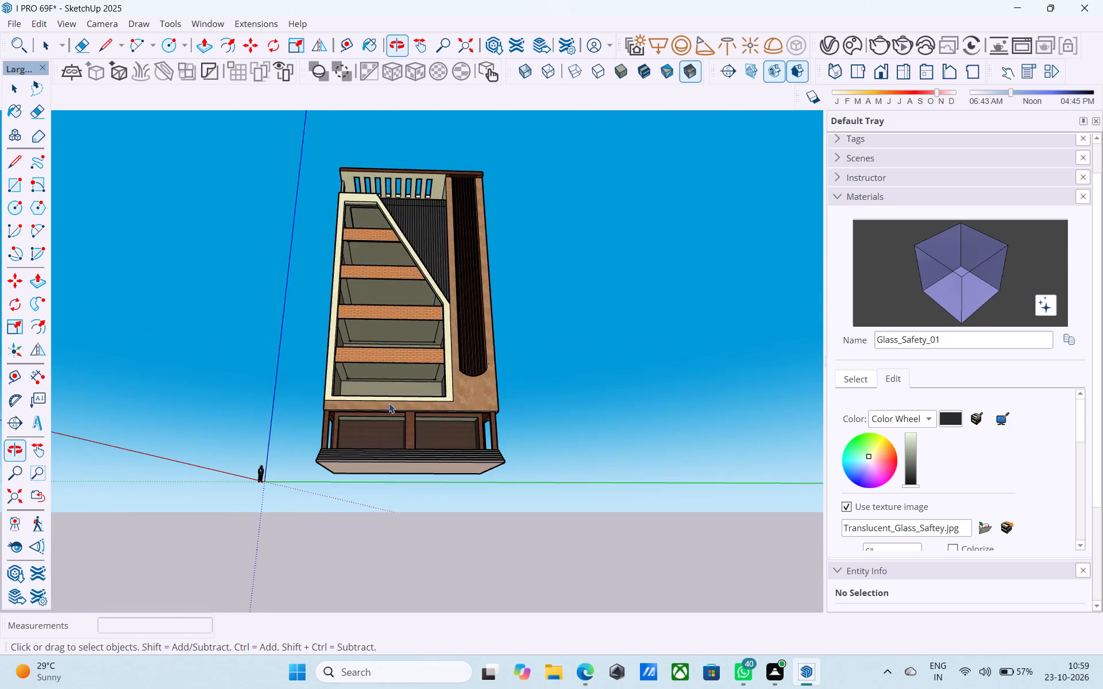
Open the building group for editing at the lowest balcony's ceiling downlights.
scroll(389, 404, up, 20)
scroll(389, 404, up, 7)
middle_drag(376, 348, 357, 347)
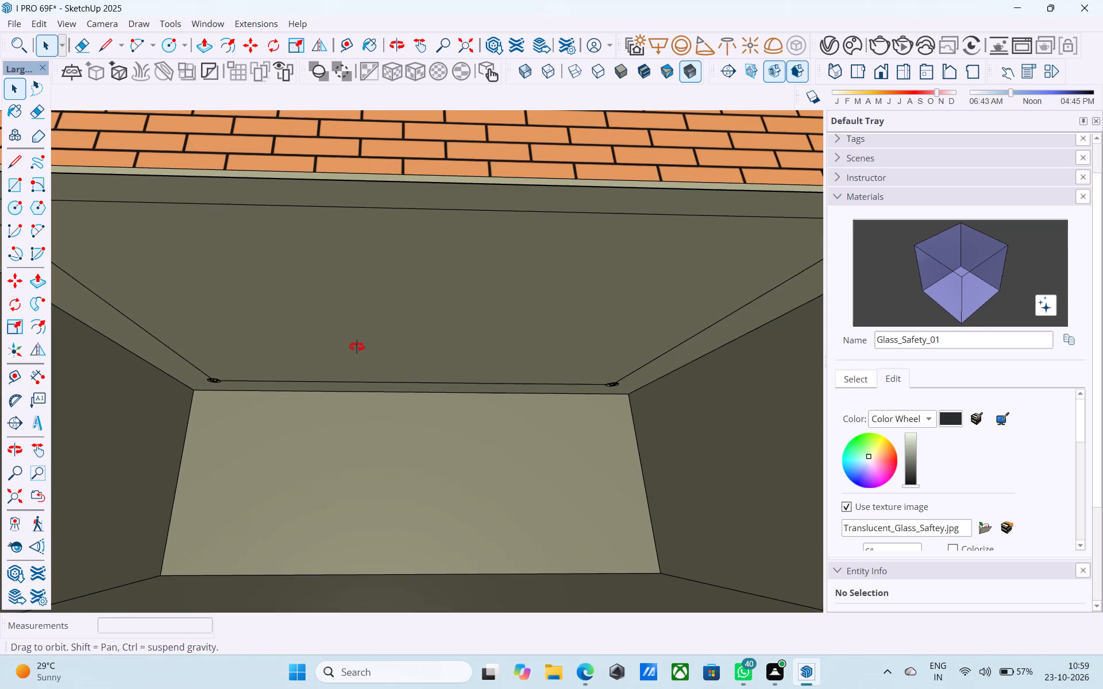
middle_drag(357, 347, 211, 343)
scroll(211, 343, up, 1)
scroll(357, 338, up, 1)
shift+middle_drag(372, 341, 149, 359)
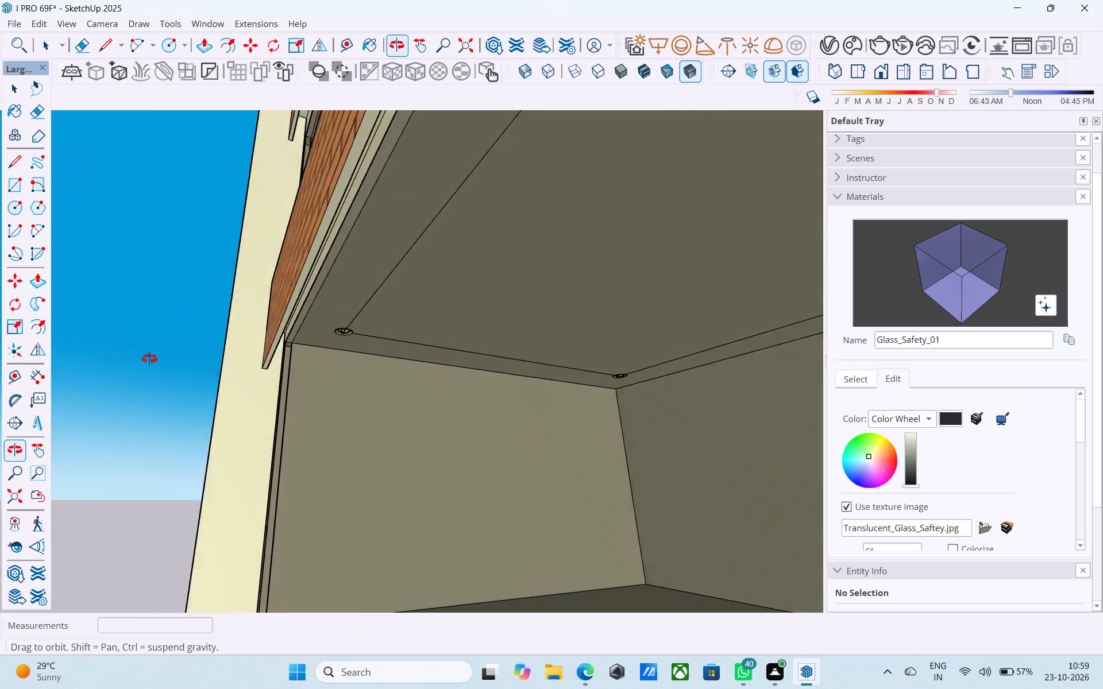
shift+middle_drag(149, 359, 144, 359)
scroll(147, 359, up, 1)
shift+middle_drag(567, 300, 94, 307)
shift+middle_drag(286, 309, 245, 315)
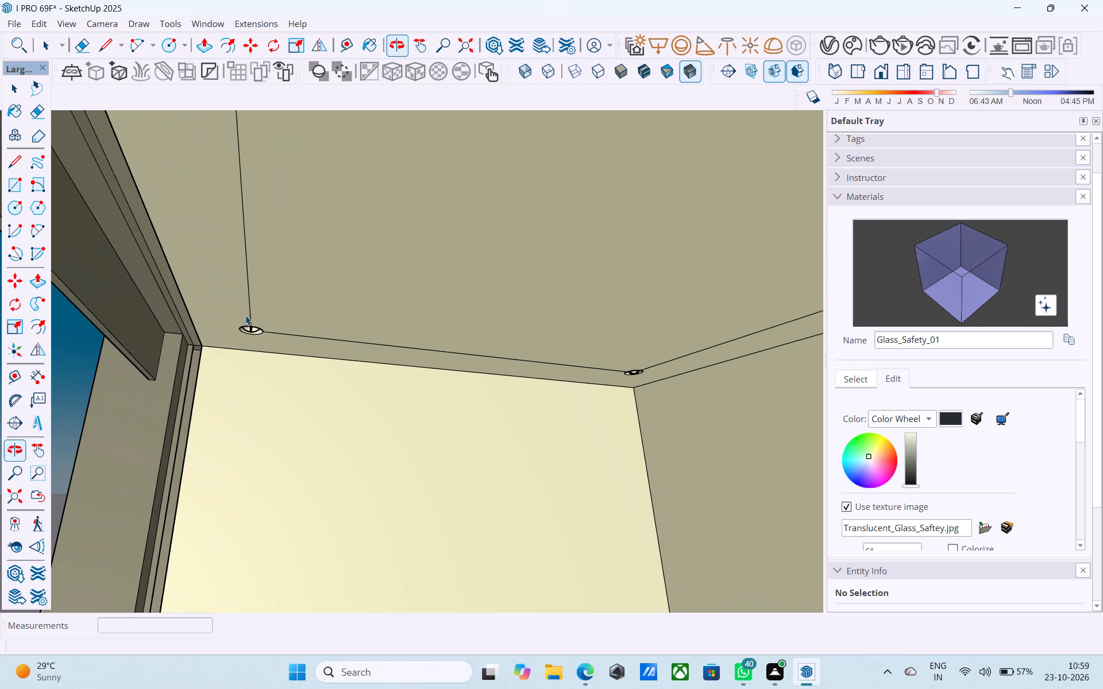
click(251, 332)
double_click(442, 316)
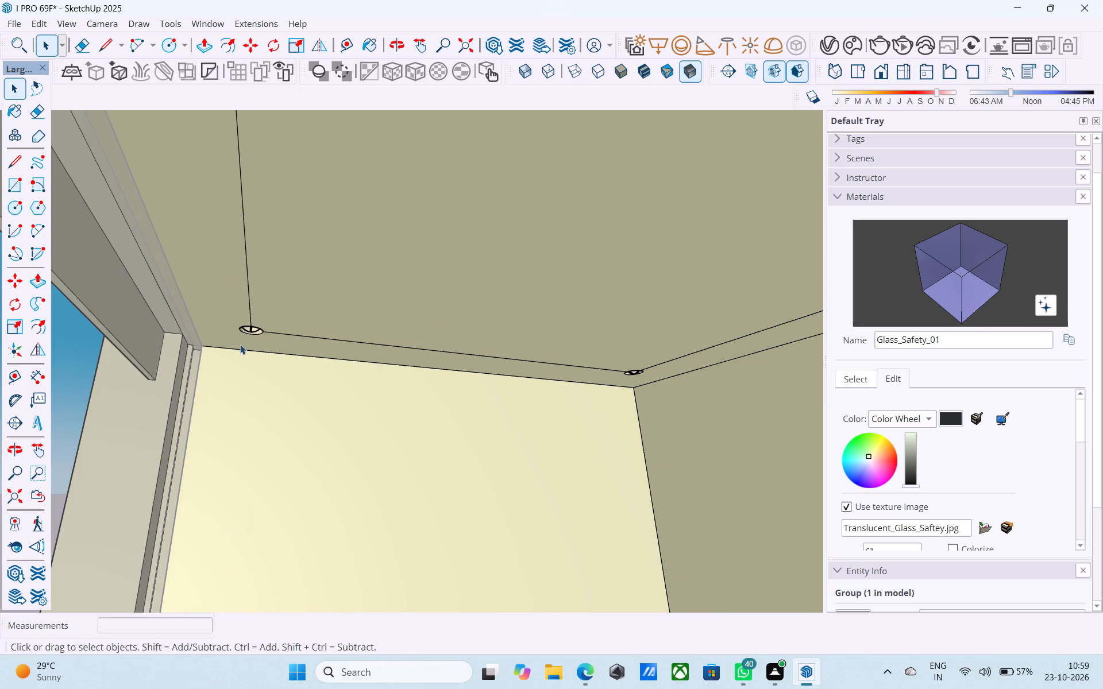
Copy the front and rear downlights at one end of the lowest balcony's ceiling recess about 9' 9" along its long edges.
click(246, 332)
scroll(371, 340, up, 7)
click(201, 320)
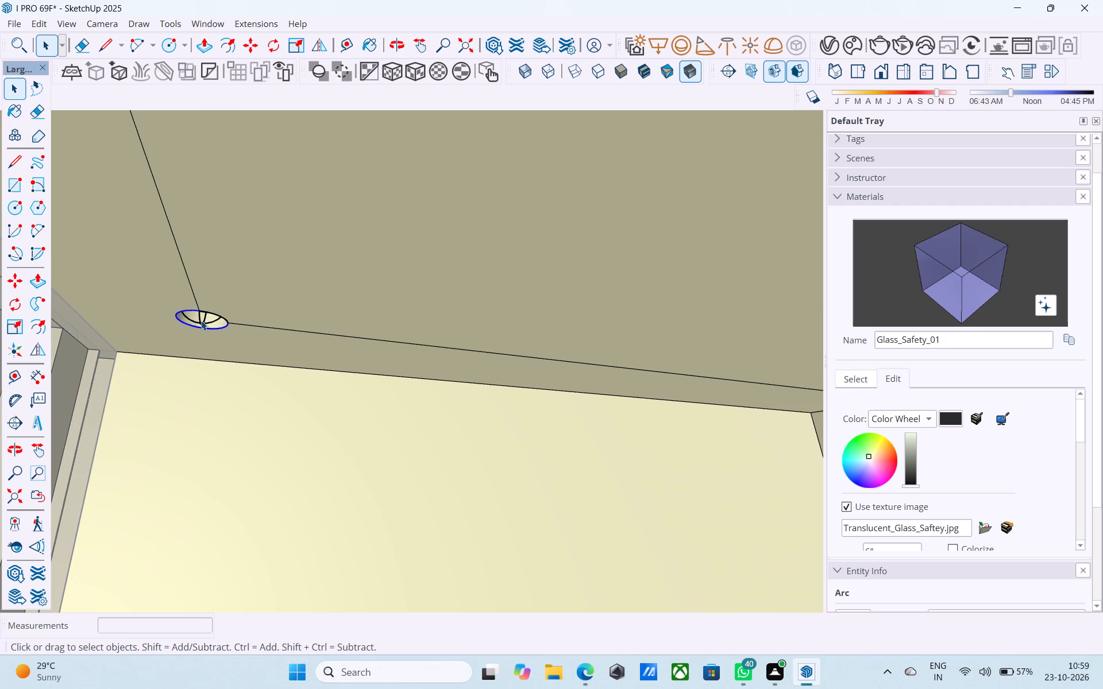
shift+middle_drag(454, 325, 191, 246)
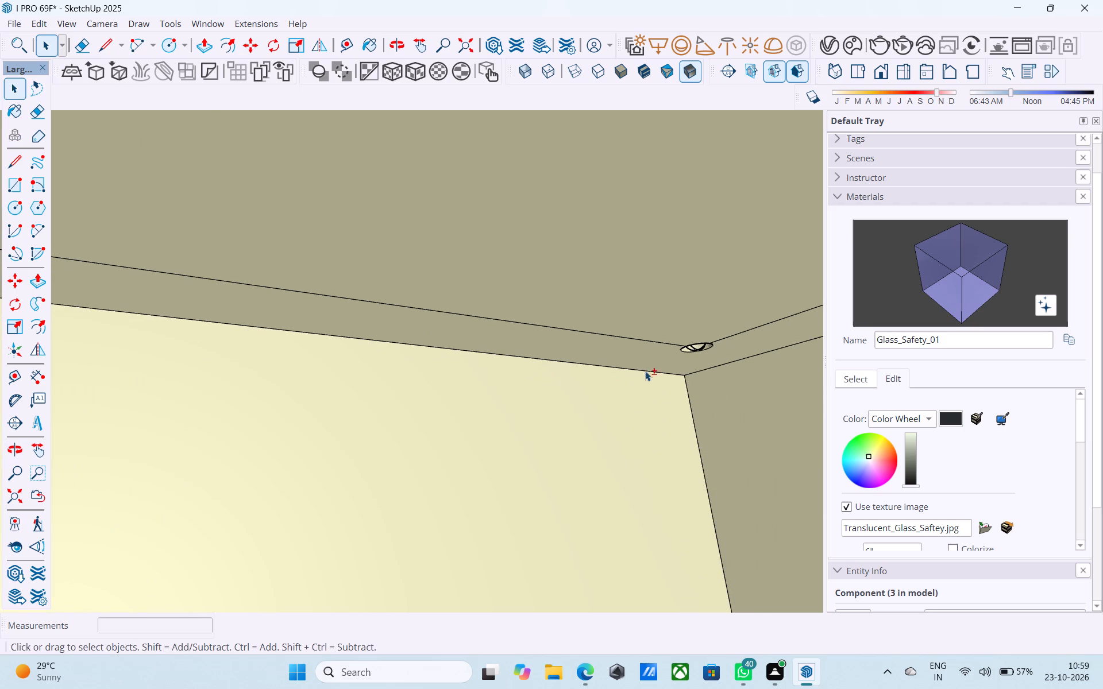
shift+click(694, 346)
shift+click(697, 349)
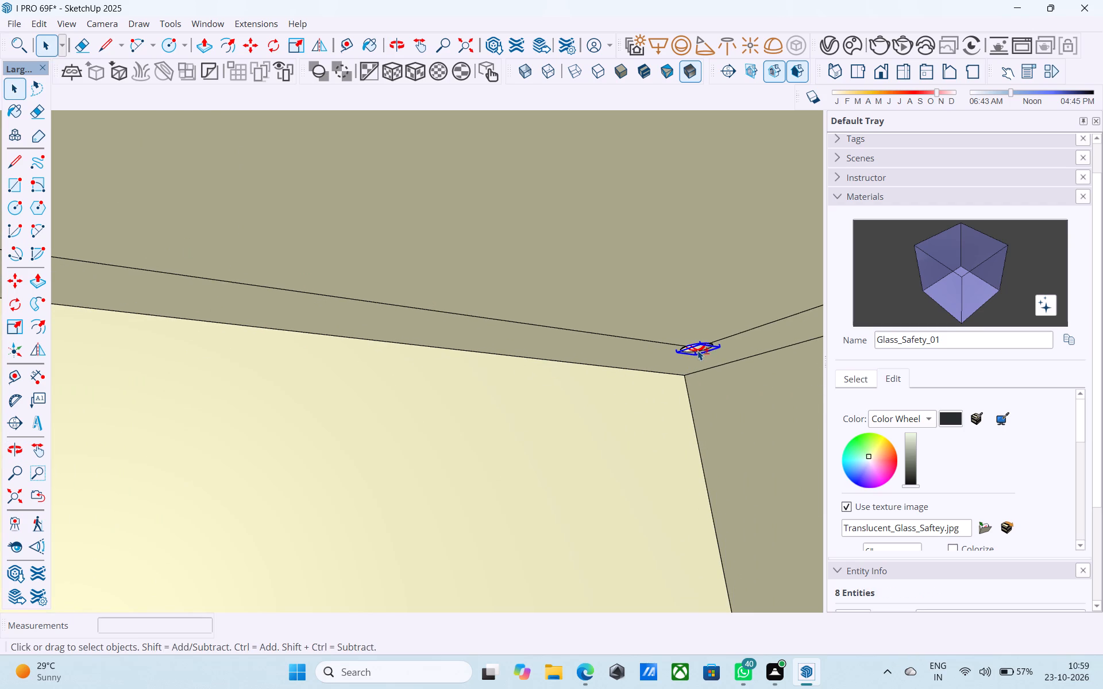
shift+scroll(677, 344, down, 7)
shift+middle_drag(502, 303, 168, 299)
shift+middle_drag(289, 300, 257, 328)
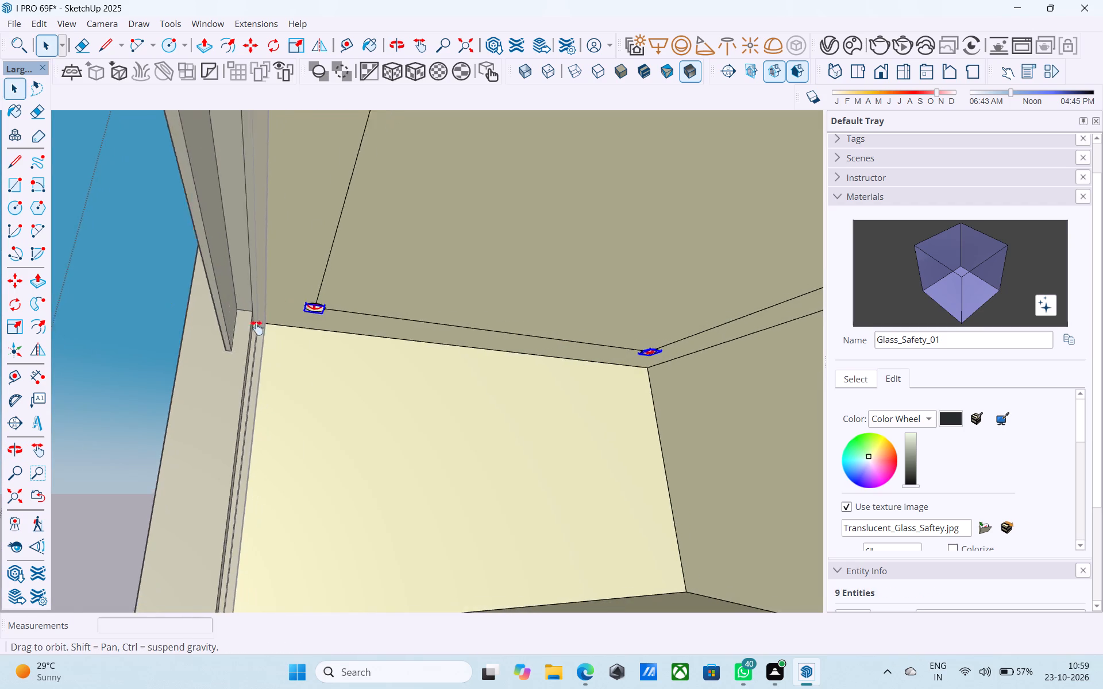
shift+middle_drag(257, 328, 219, 382)
key(m)
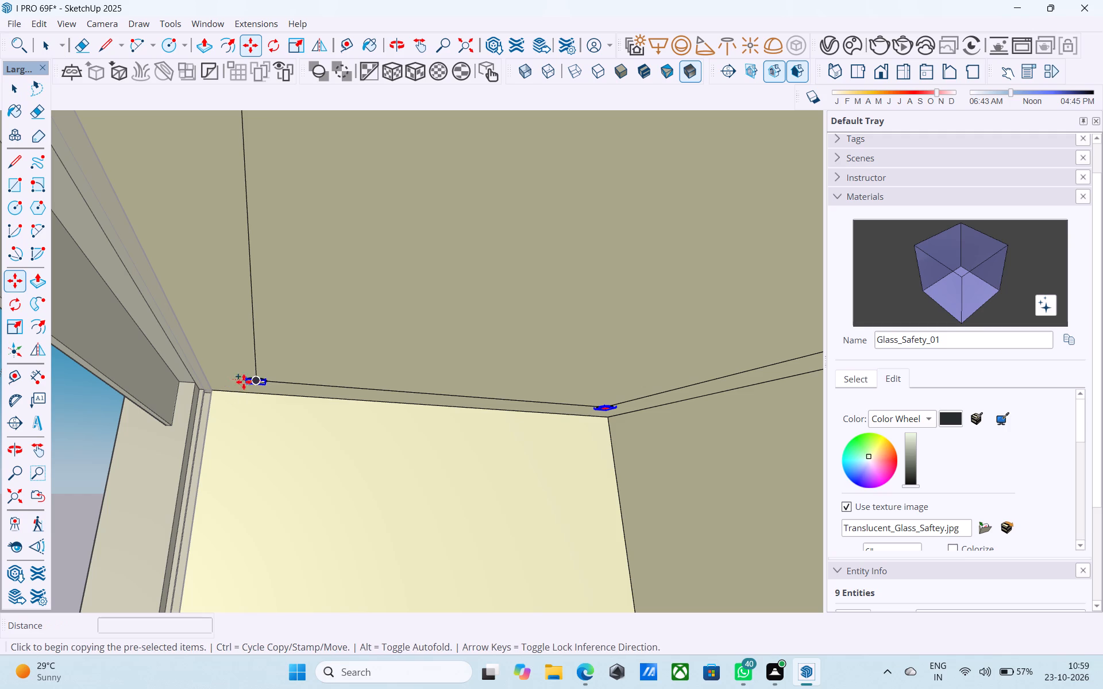
click(249, 384)
middle_drag(311, 249, 714, 215)
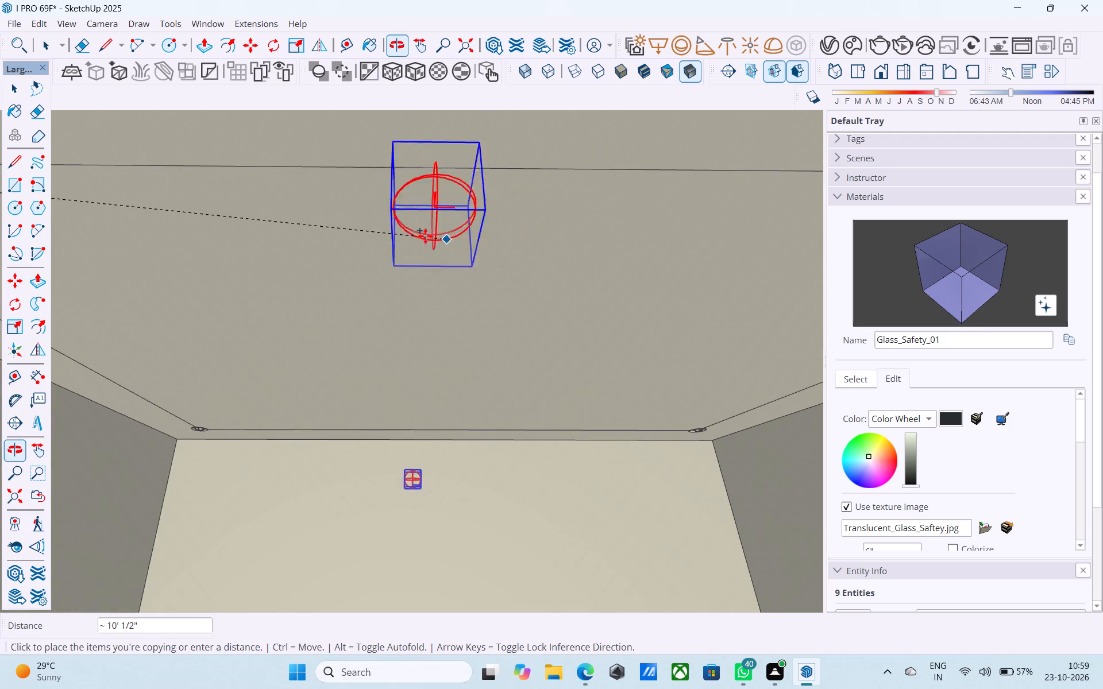
middle_drag(496, 185, 0, 289)
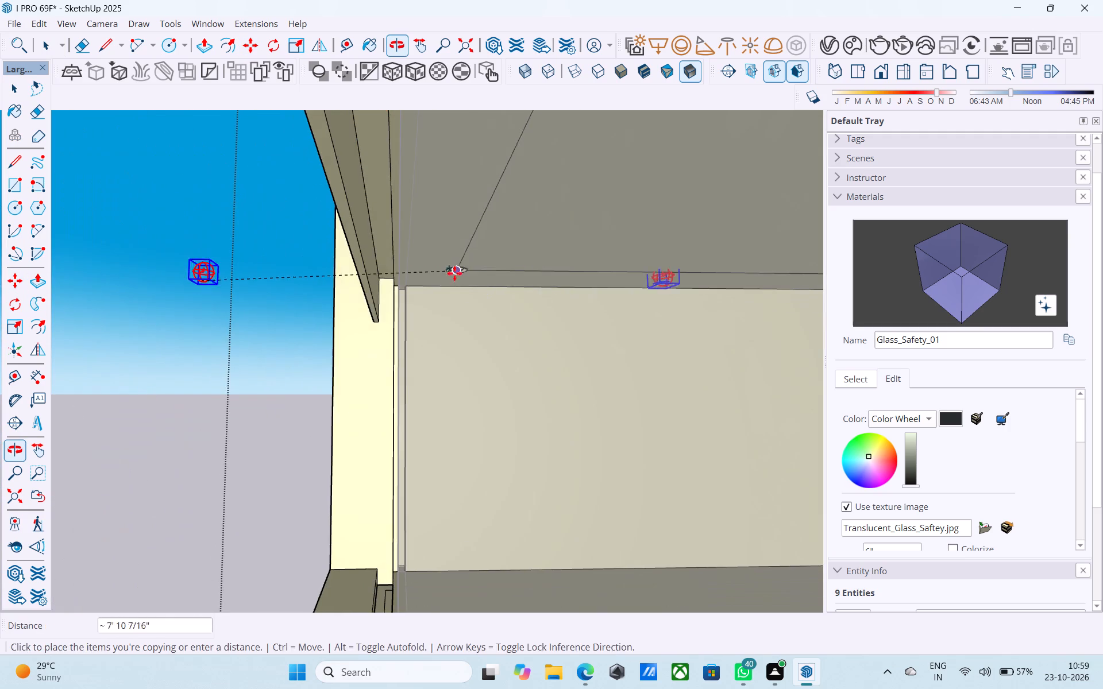
middle_drag(574, 245, 414, 250)
scroll(692, 189, down, 3)
middle_drag(692, 189, 427, 189)
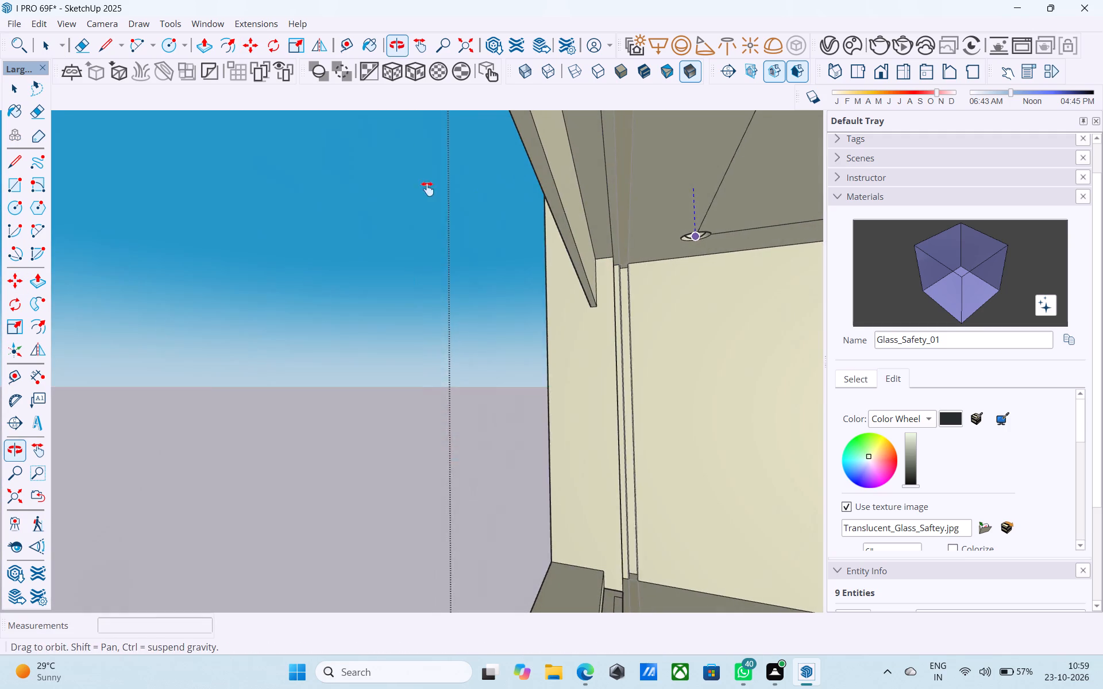
middle_drag(427, 189, 399, 194)
shift+middle_drag(702, 215, 491, 184)
middle_drag(703, 208, 449, 200)
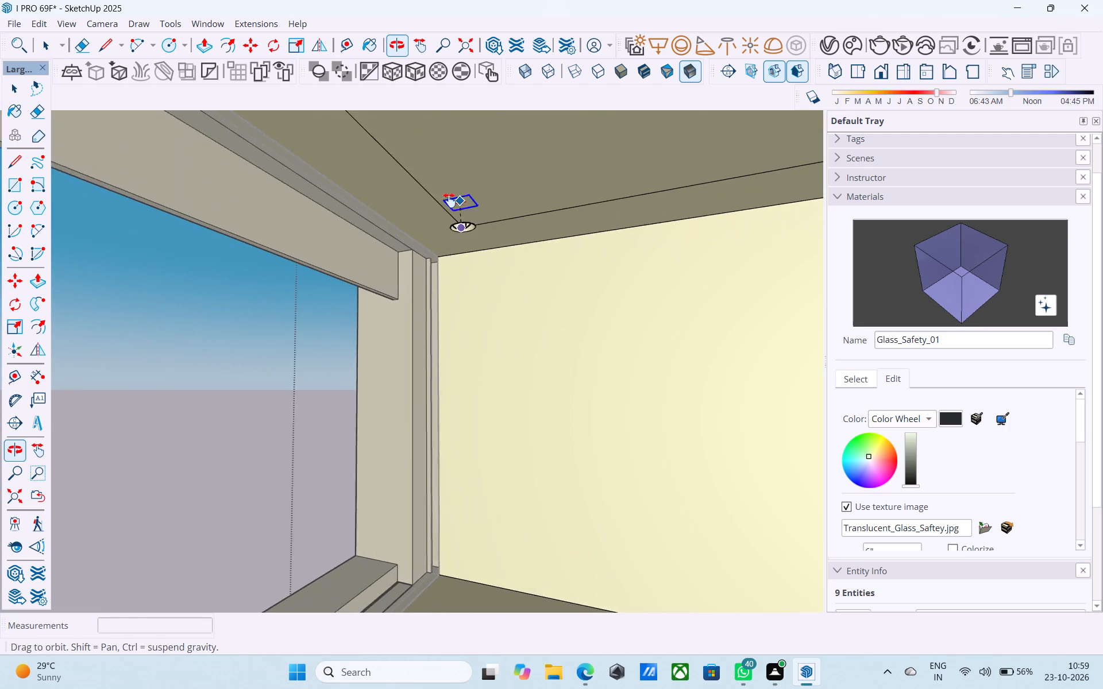
middle_drag(449, 200, 483, 230)
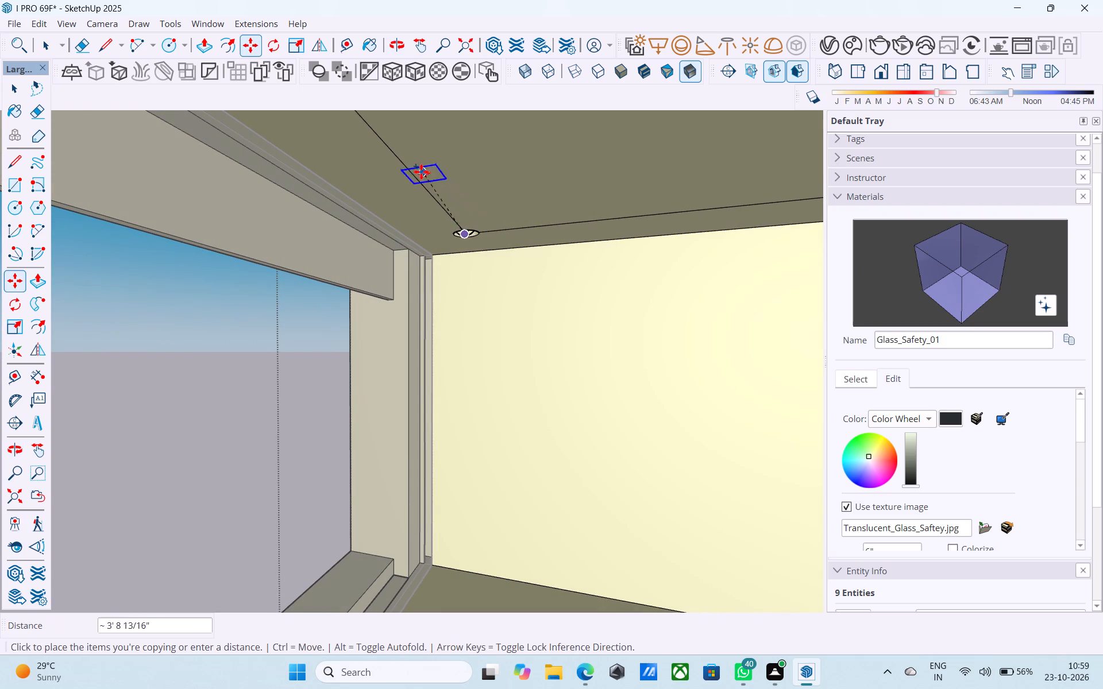
middle_drag(418, 169, 482, 255)
middle_drag(429, 197, 474, 239)
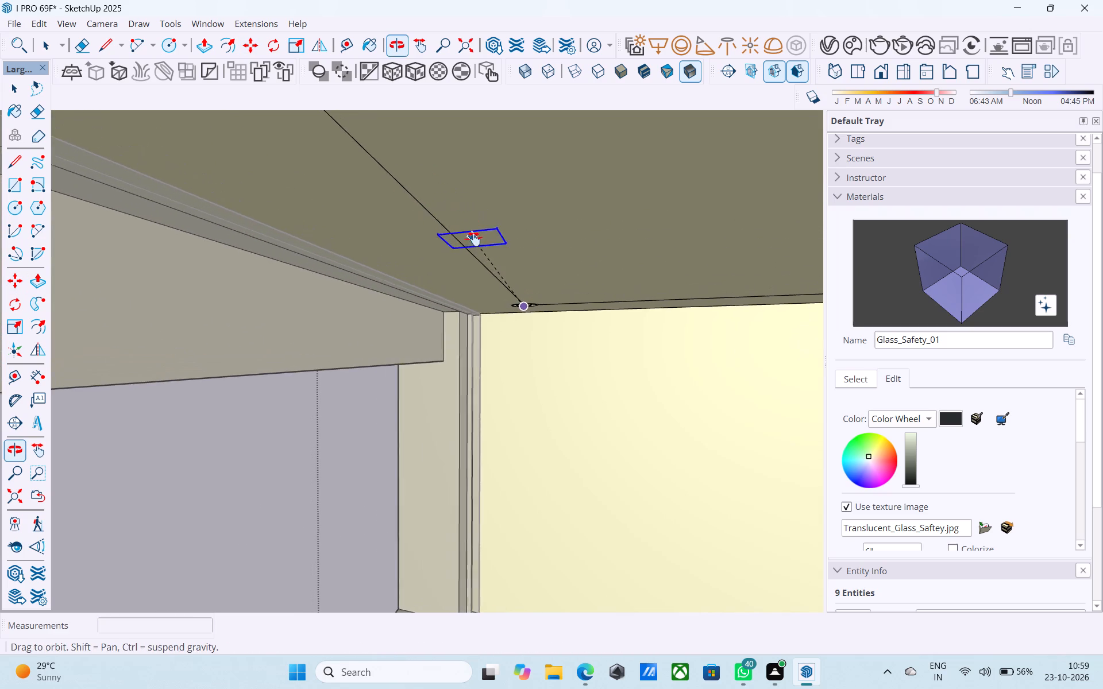
middle_drag(474, 239, 476, 242)
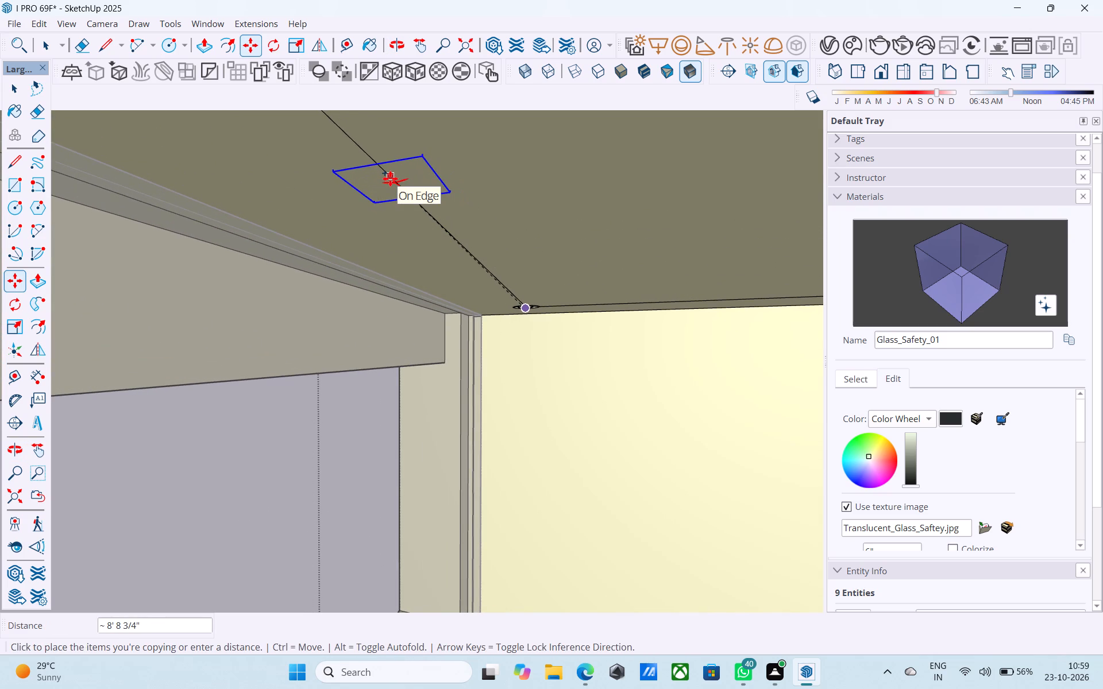
scroll(390, 179, down, 4)
shift+middle_drag(390, 178, 418, 159)
scroll(418, 159, down, 1)
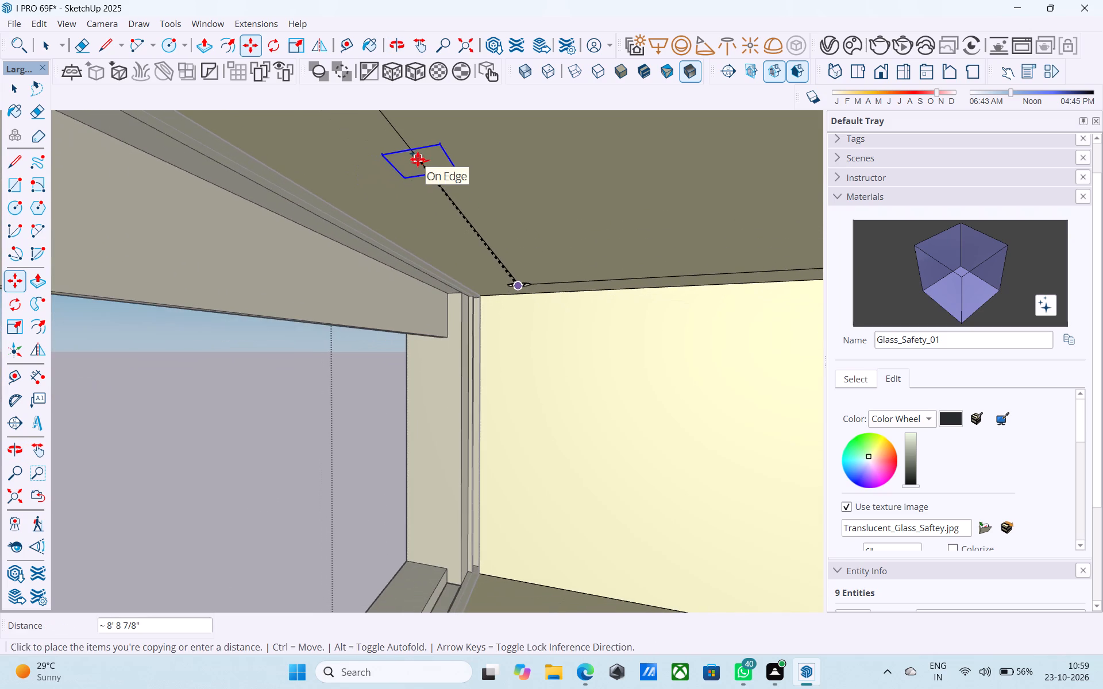
middle_drag(418, 159, 464, 242)
click(433, 212)
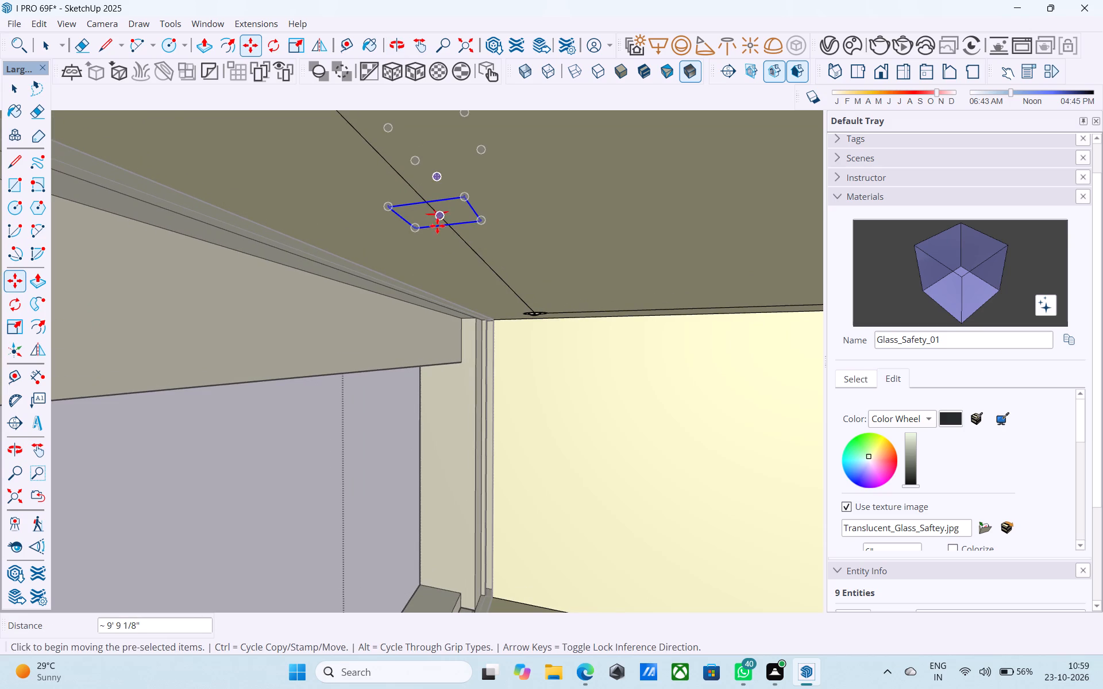
Move the copied pair of balcony downlights by 0.5" and leave the building group.
middle_drag(500, 199, 789, 224)
scroll(583, 204, down, 5)
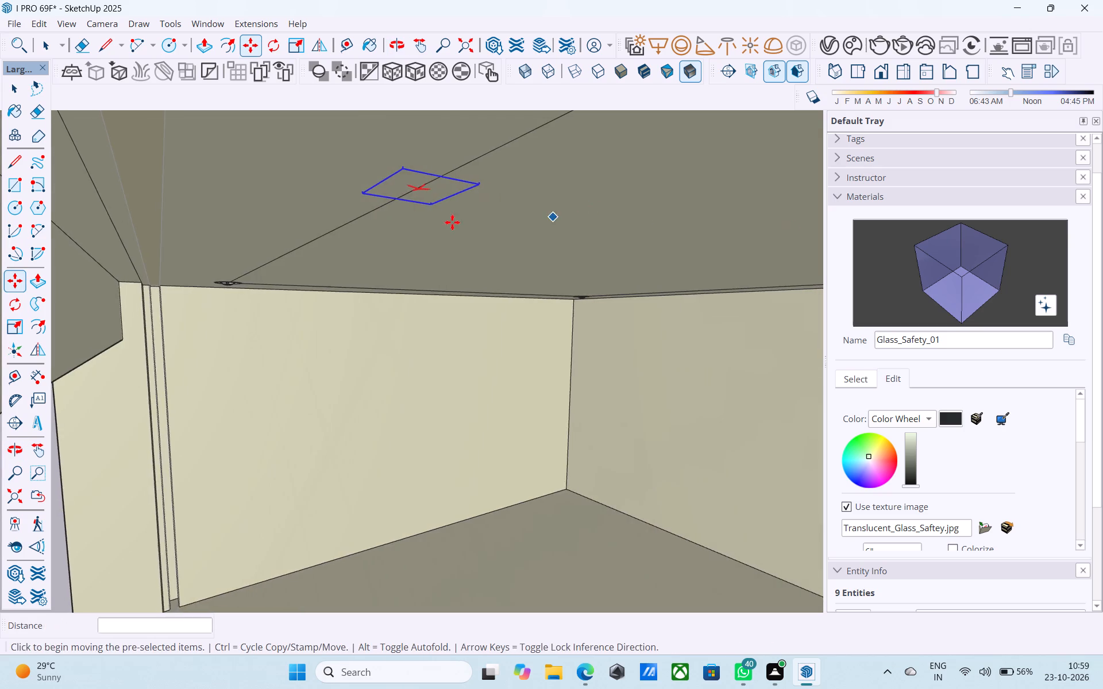
scroll(452, 222, down, 4)
middle_drag(375, 229, 643, 223)
scroll(421, 221, down, 20)
scroll(421, 221, down, 11)
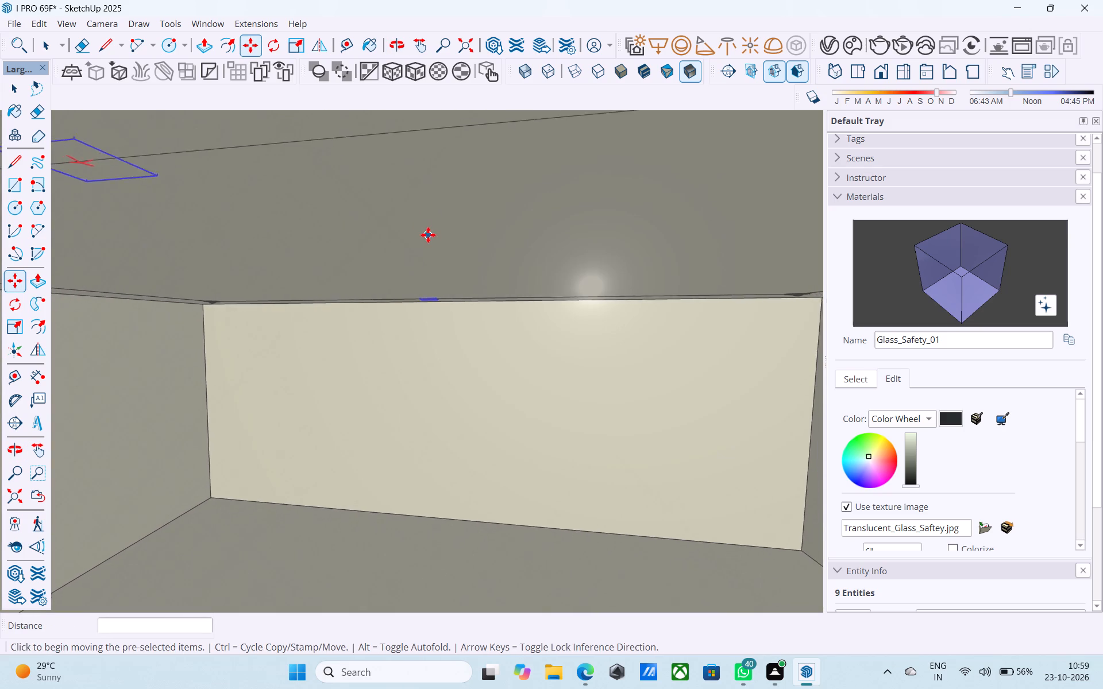
scroll(428, 235, down, 20)
scroll(428, 235, down, 20)
scroll(428, 235, down, 8)
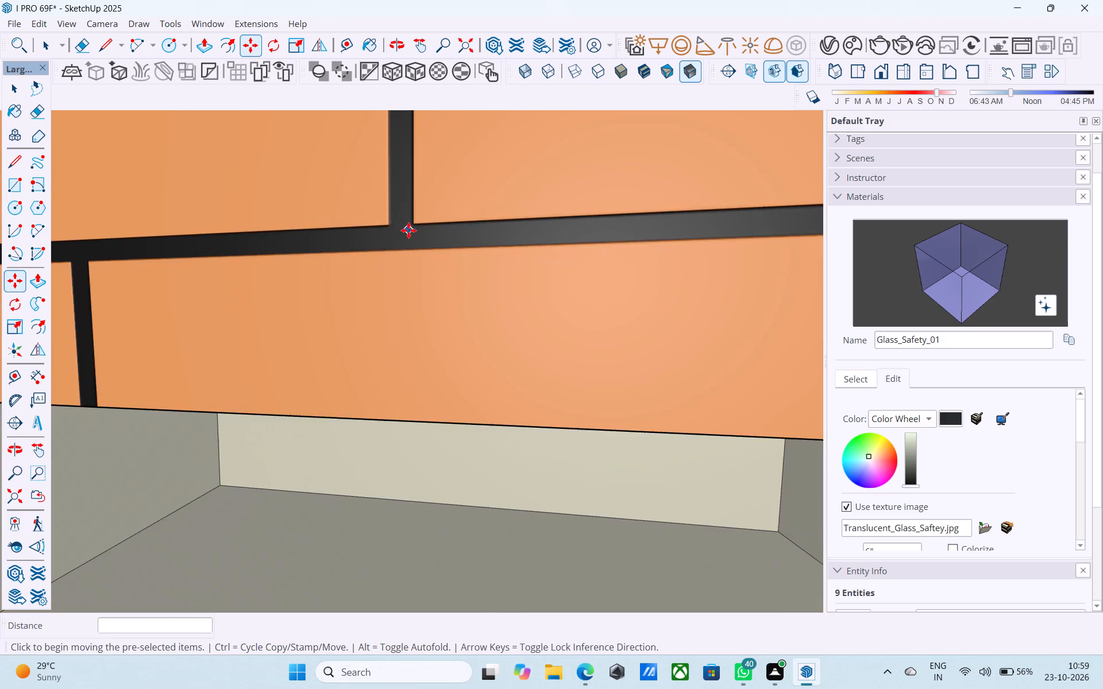
scroll(408, 230, down, 20)
scroll(408, 230, down, 20)
scroll(408, 230, down, 3)
middle_drag(397, 240, 354, 233)
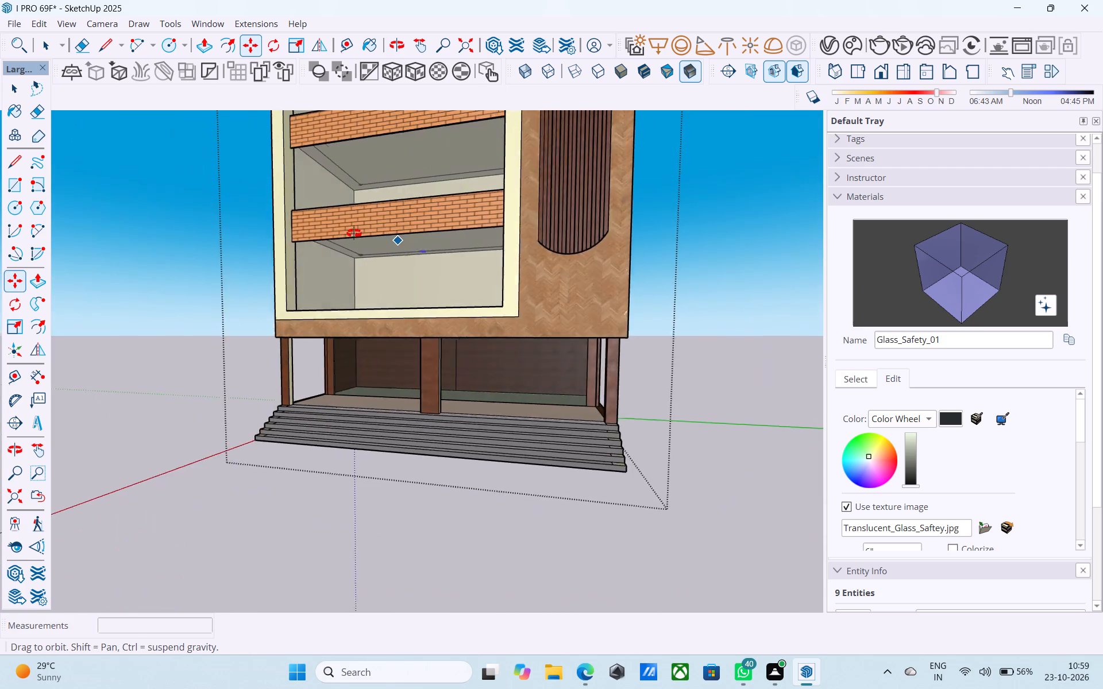
middle_drag(354, 233, 310, 246)
scroll(413, 346, up, 9)
click(384, 251)
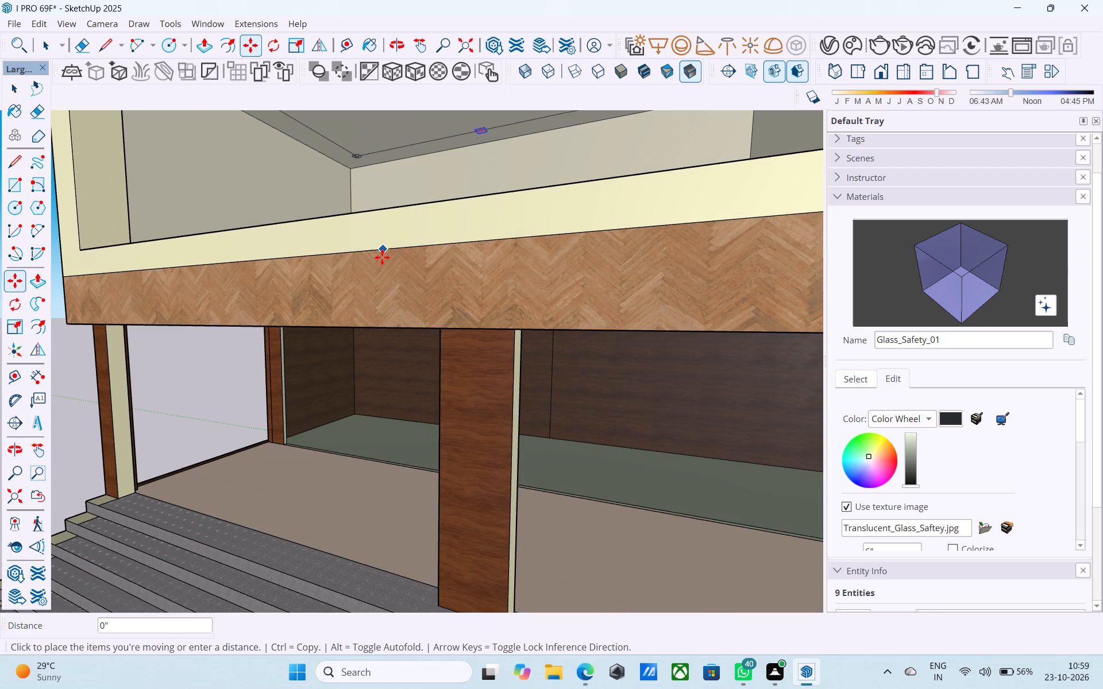
text(0.5")
key(Return)
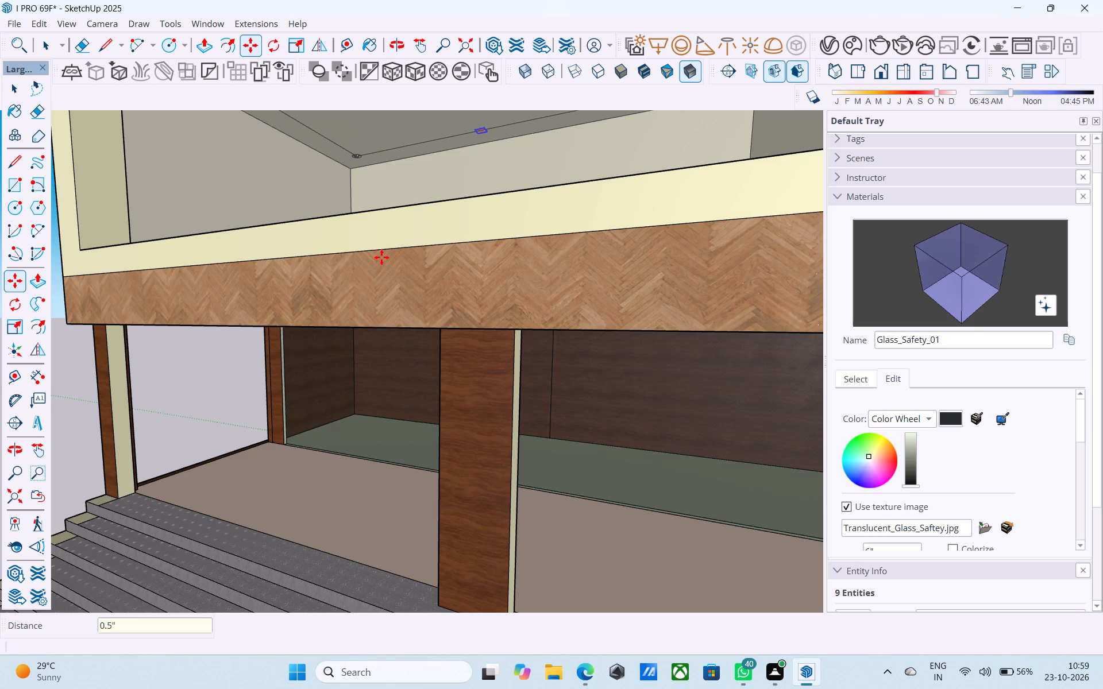
key(space)
scroll(381, 257, down, 9)
middle_drag(379, 261, 463, 227)
scroll(463, 227, up, 1)
scroll(443, 173, down, 6)
middle_drag(442, 176, 477, 71)
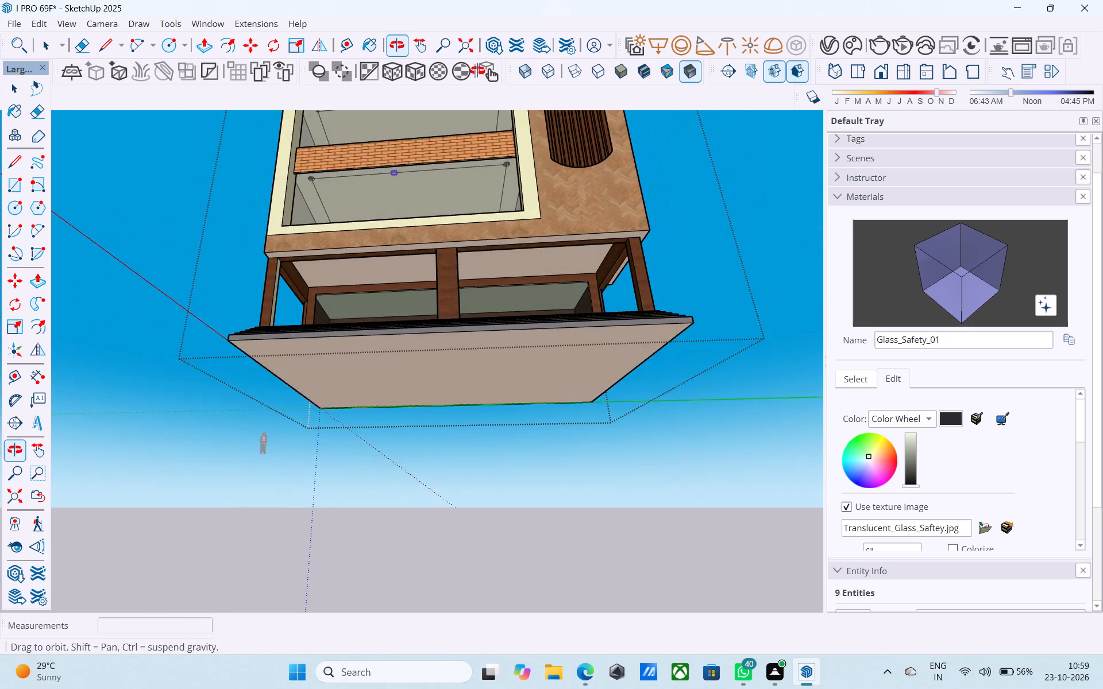
middle_drag(477, 71, 477, 72)
middle_drag(466, 170, 468, 184)
scroll(468, 184, up, 1)
click(801, 183)
Render the front facade with V-Ray from a low frontal viewpoint, inspect the balcony lighting, and stop the render.
middle_drag(468, 178, 492, 184)
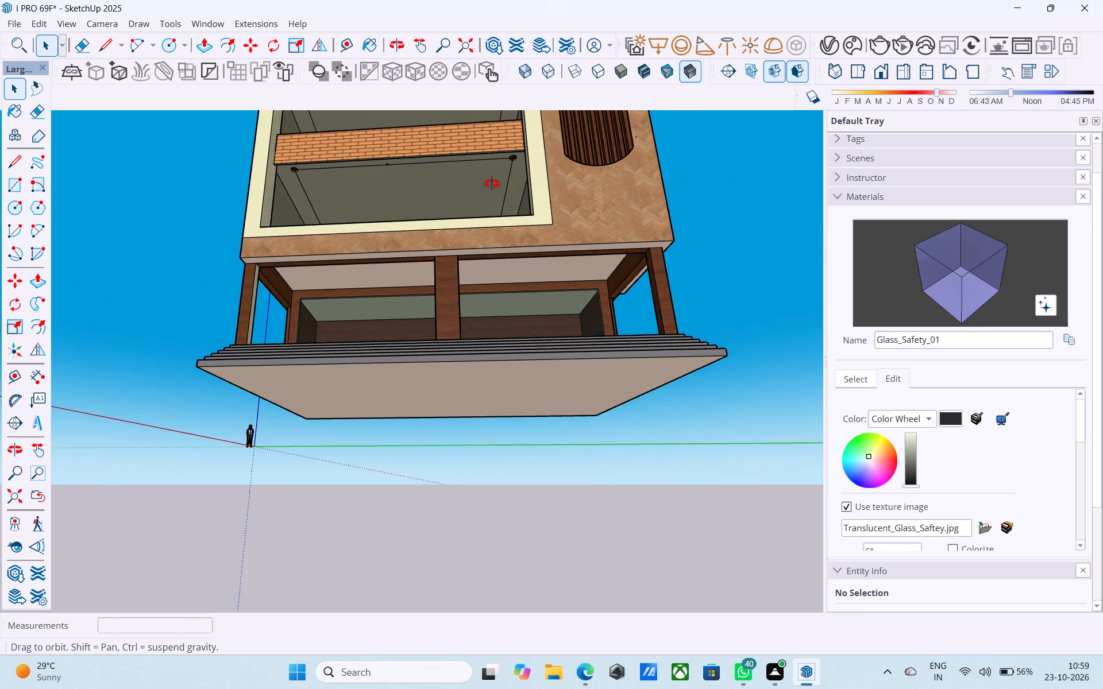
middle_drag(492, 184, 518, 236)
scroll(518, 236, down, 3)
middle_drag(518, 236, 522, 172)
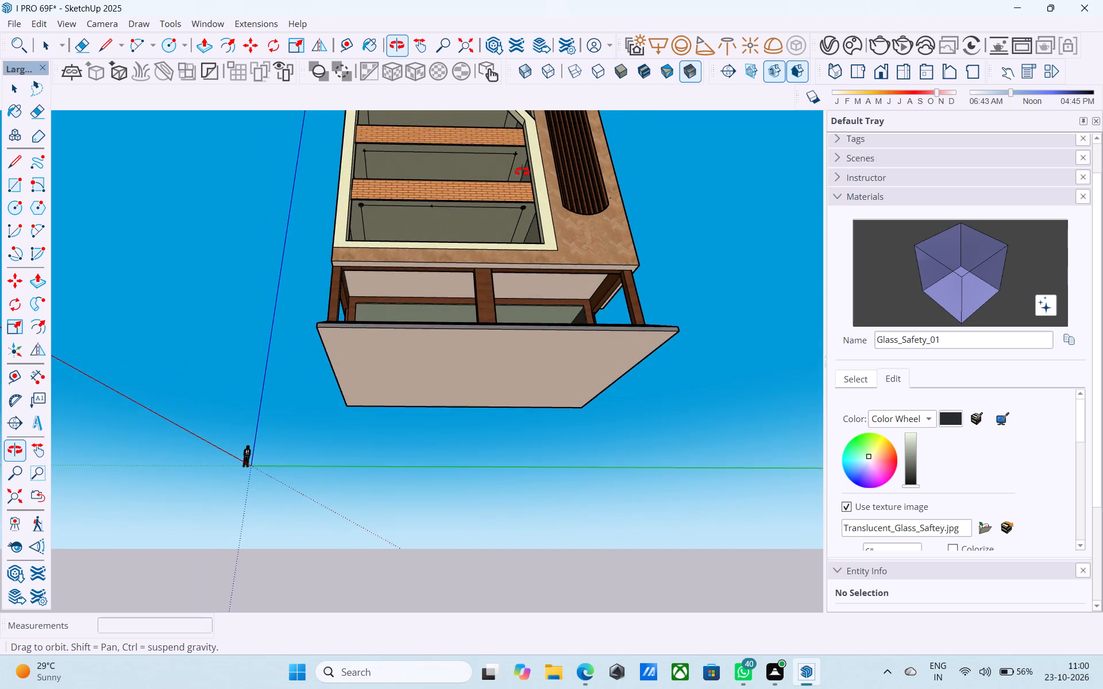
middle_drag(522, 172, 495, 338)
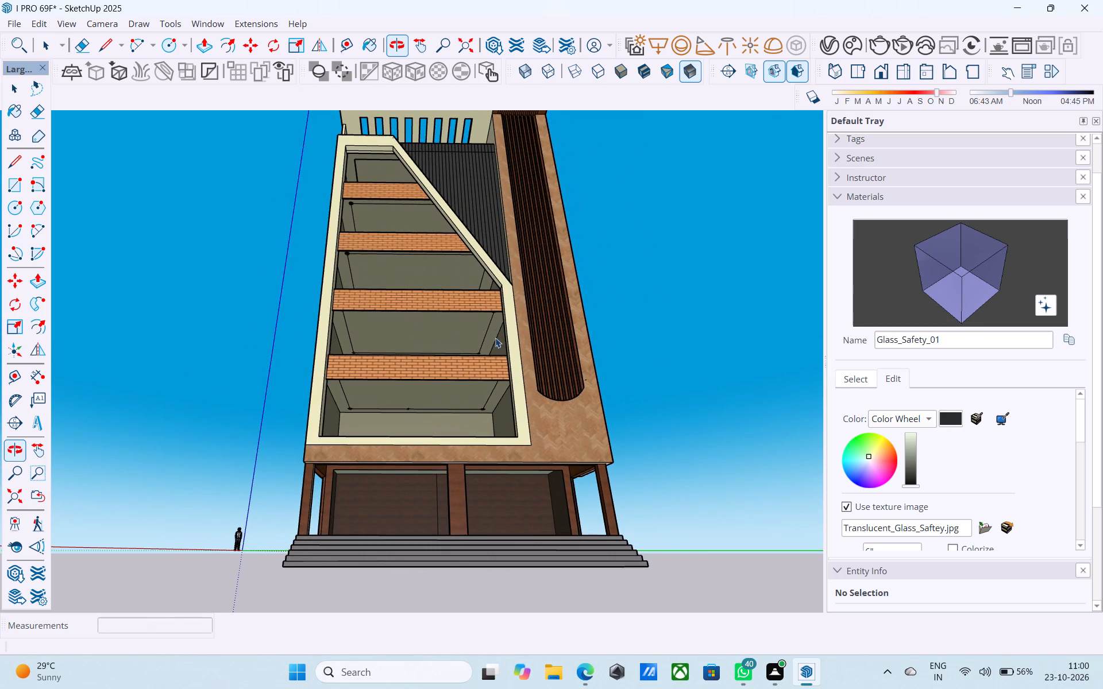
click(869, 47)
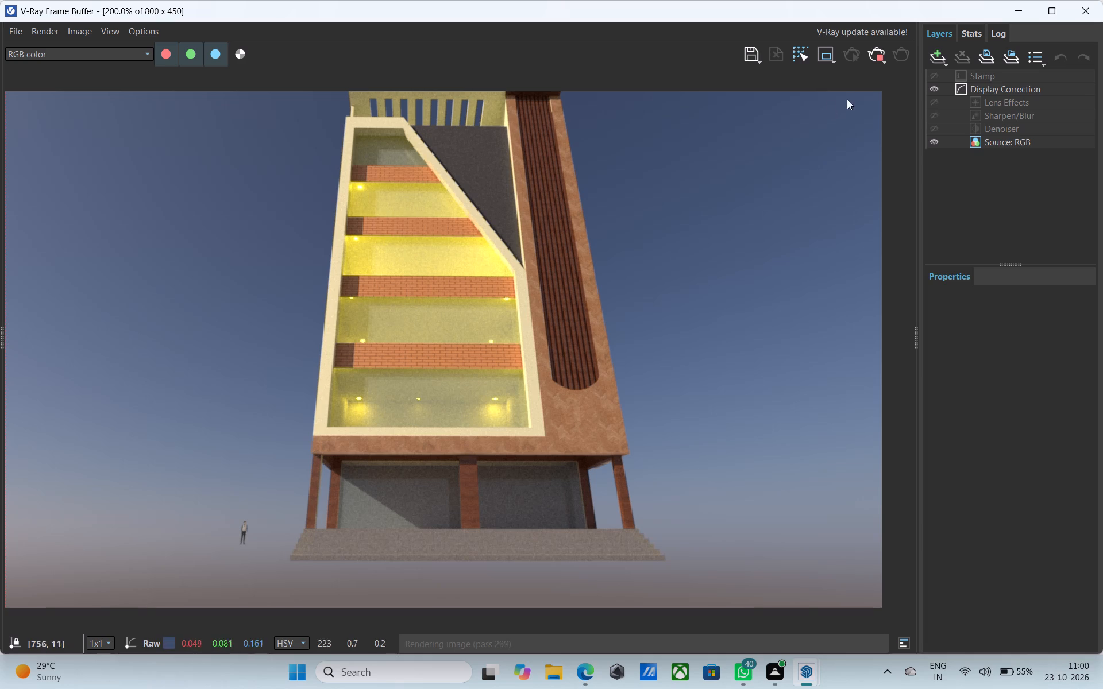
click(881, 55)
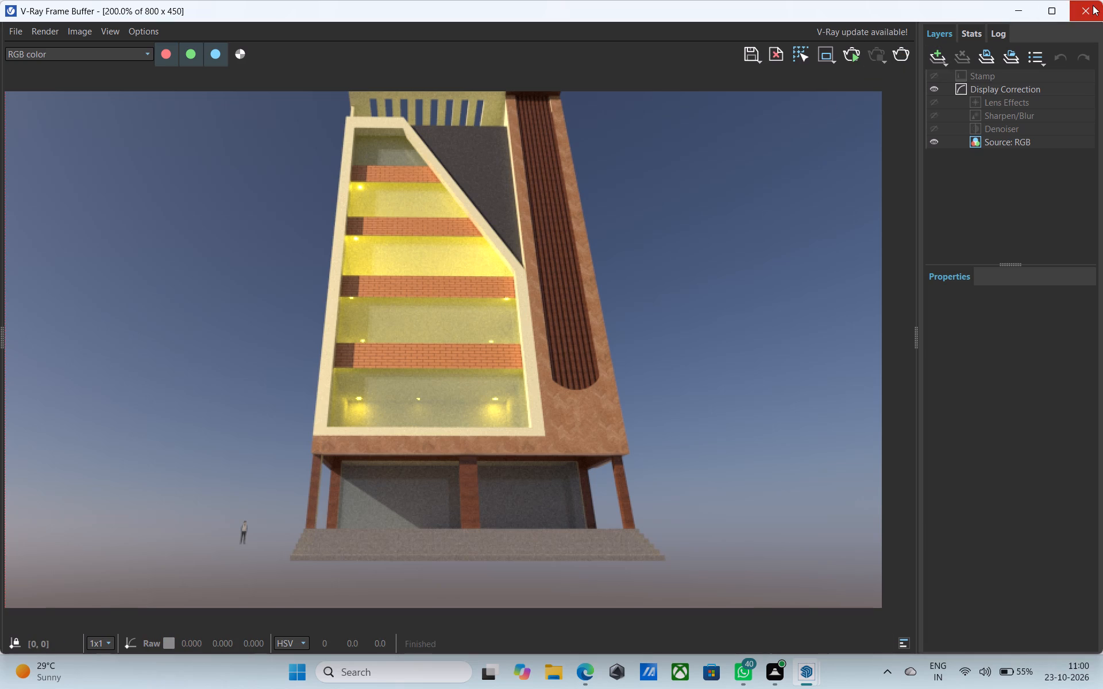
click(1093, 5)
Check the sphere lights in the V-Ray Asset Editor and close it.
scroll(583, 151, down, 3)
middle_drag(557, 161, 534, 234)
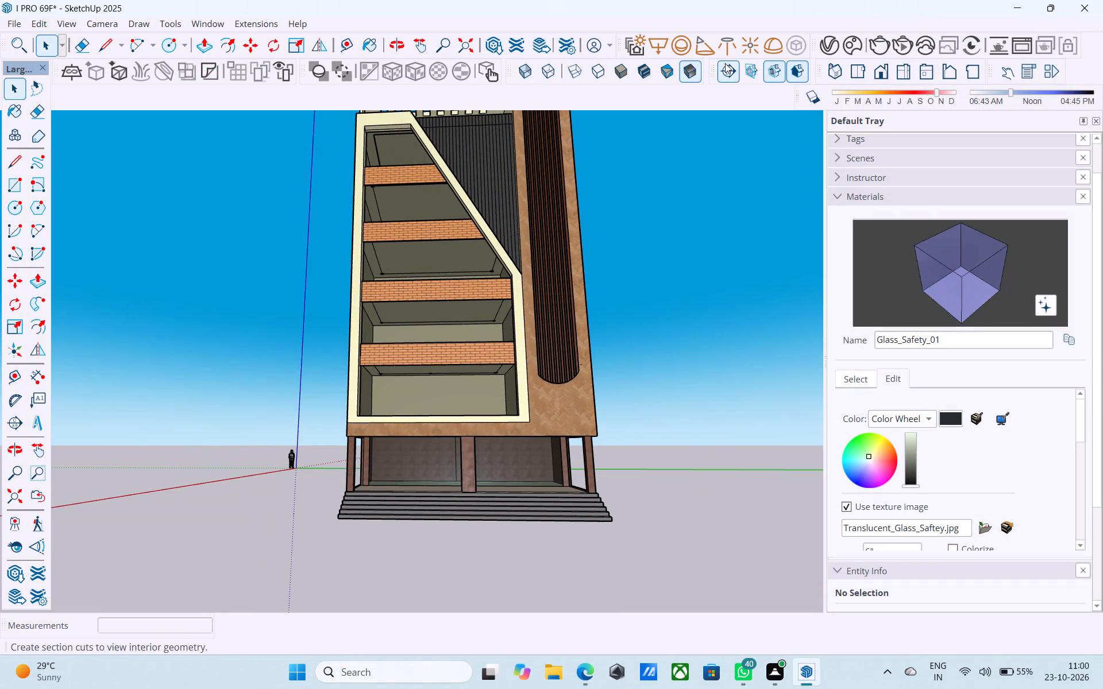
click(826, 48)
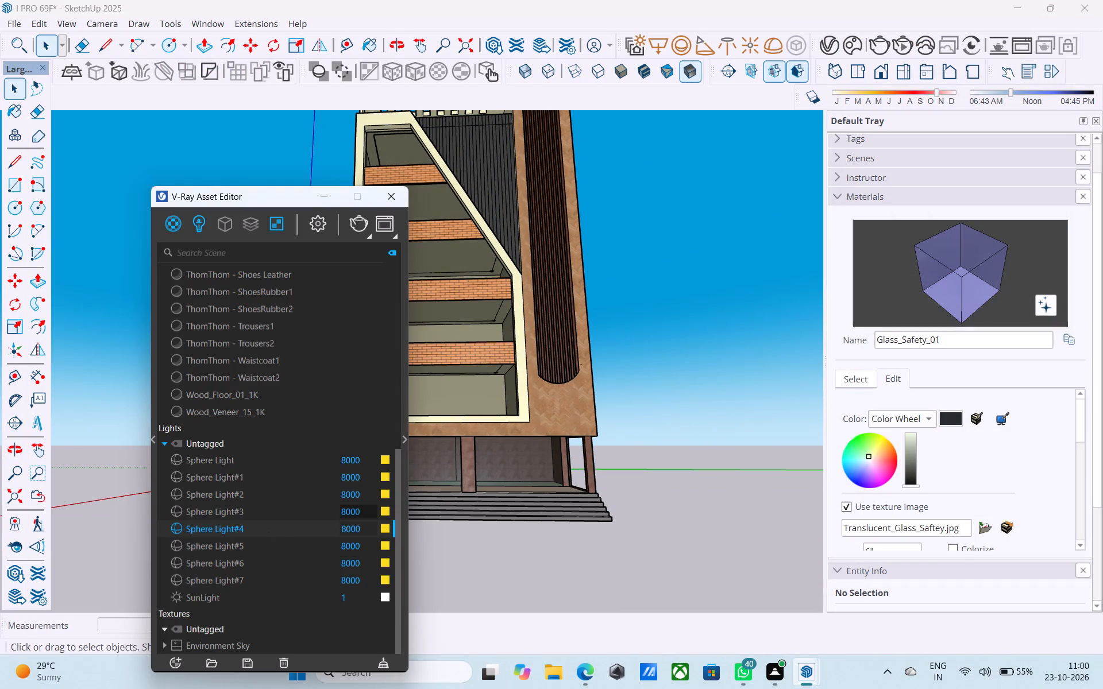
click(403, 196)
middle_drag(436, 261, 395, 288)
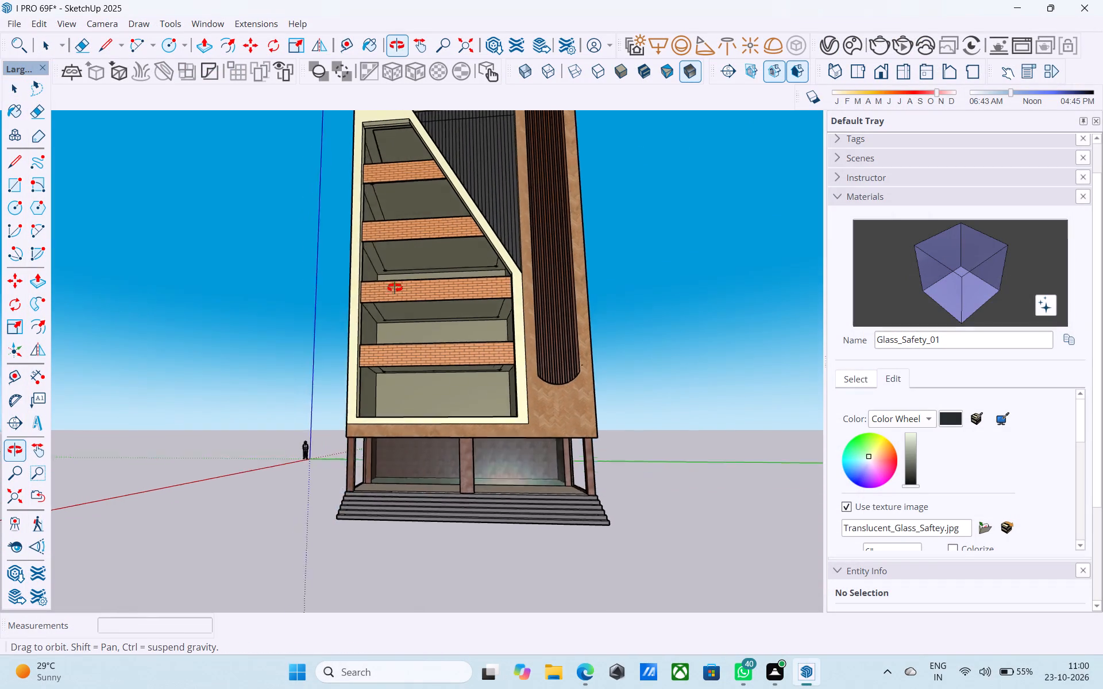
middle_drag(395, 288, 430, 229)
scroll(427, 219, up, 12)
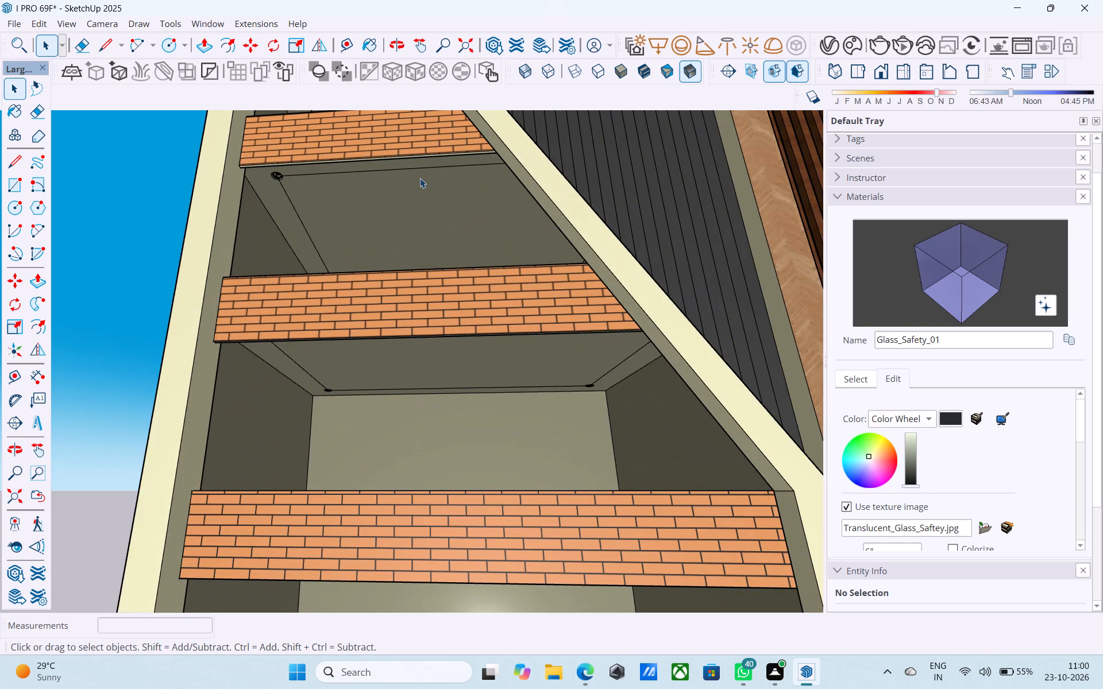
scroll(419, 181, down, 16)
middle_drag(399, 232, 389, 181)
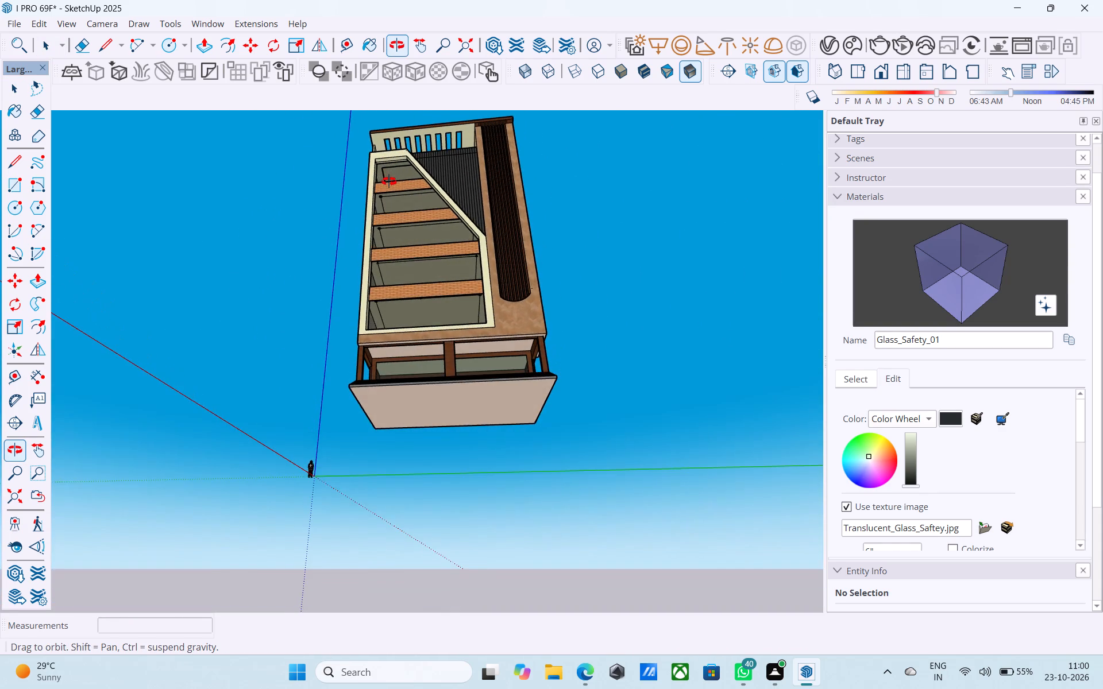
Check the roof and upper facade of the building, and save the model.
middle_drag(389, 181, 431, 473)
scroll(430, 477, down, 5)
middle_drag(426, 483, 428, 347)
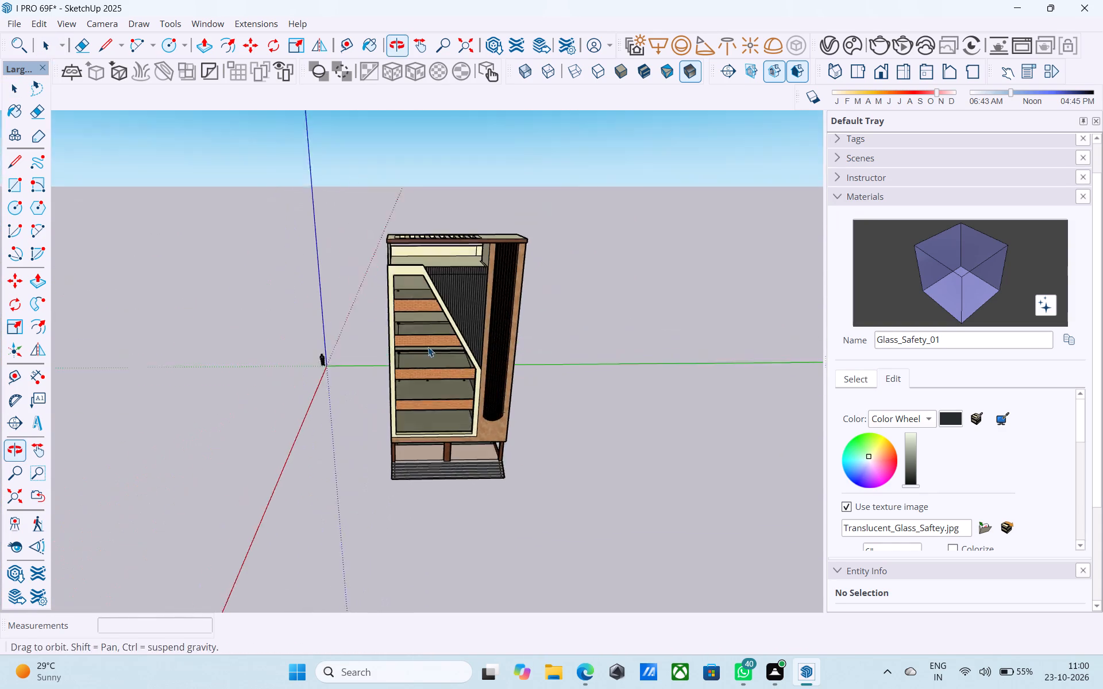
middle_drag(428, 347, 428, 400)
scroll(421, 214, up, 14)
middle_drag(390, 401, 313, 444)
scroll(346, 432, up, 4)
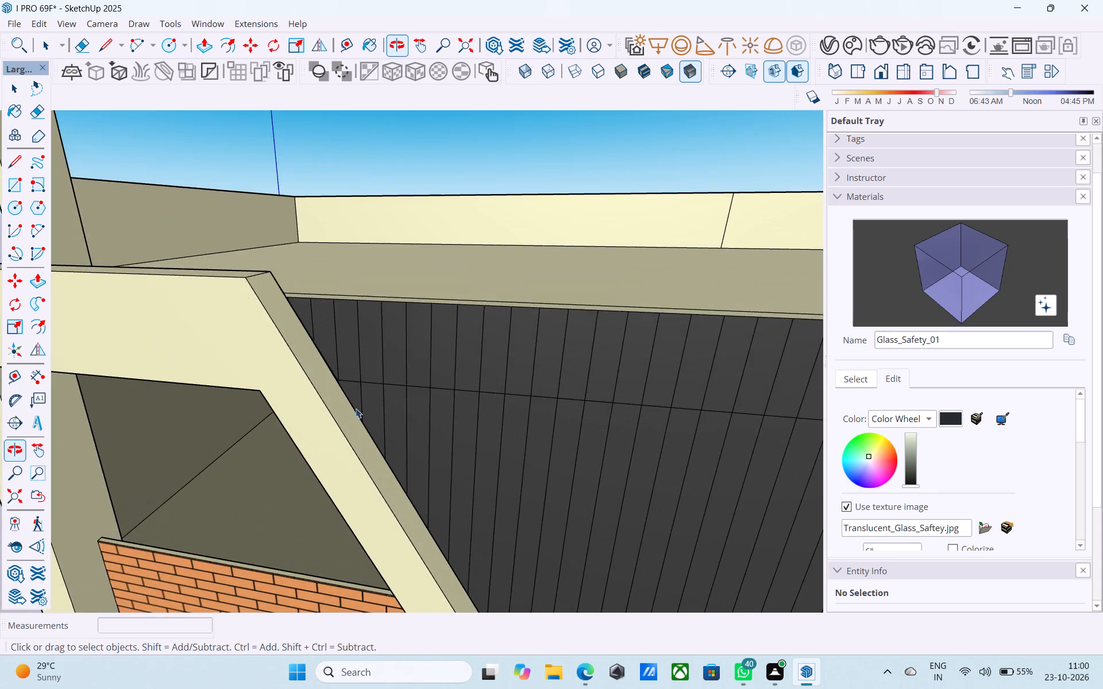
scroll(356, 408, up, 4)
scroll(337, 378, down, 20)
scroll(337, 378, down, 2)
middle_drag(286, 355, 285, 361)
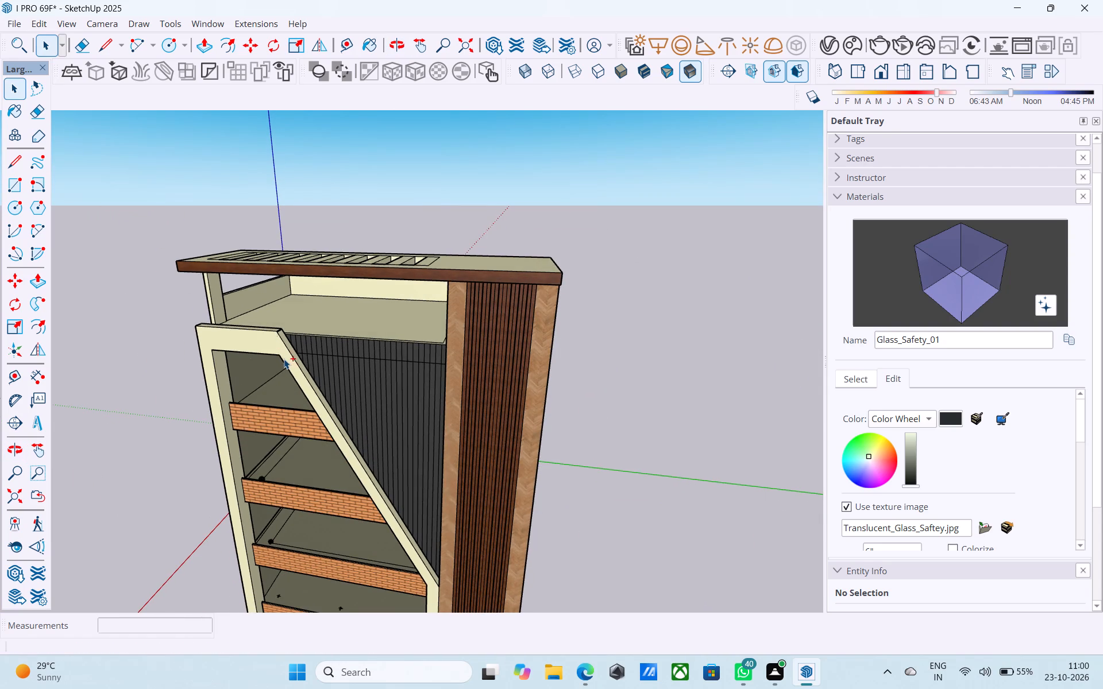
key(ctrl+s)
Examine the whole building from low, frontal and side viewpoints, including the roof pergola and balconies.
scroll(274, 334, down, 7)
middle_drag(282, 421, 215, 405)
middle_drag(317, 406, 317, 366)
scroll(317, 366, up, 1)
scroll(307, 368, down, 6)
middle_drag(305, 423, 312, 398)
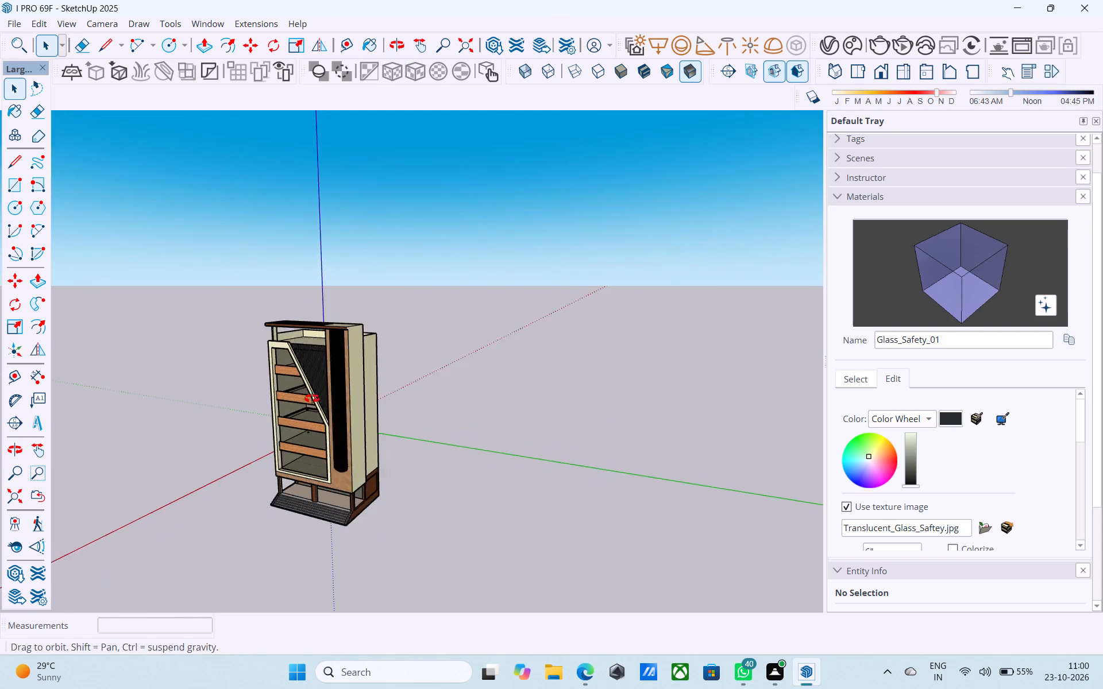
middle_drag(312, 398, 339, 329)
scroll(338, 330, up, 6)
scroll(310, 362, down, 5)
middle_drag(269, 434, 256, 539)
scroll(268, 531, up, 6)
scroll(294, 485, down, 1)
middle_drag(315, 479, 655, 419)
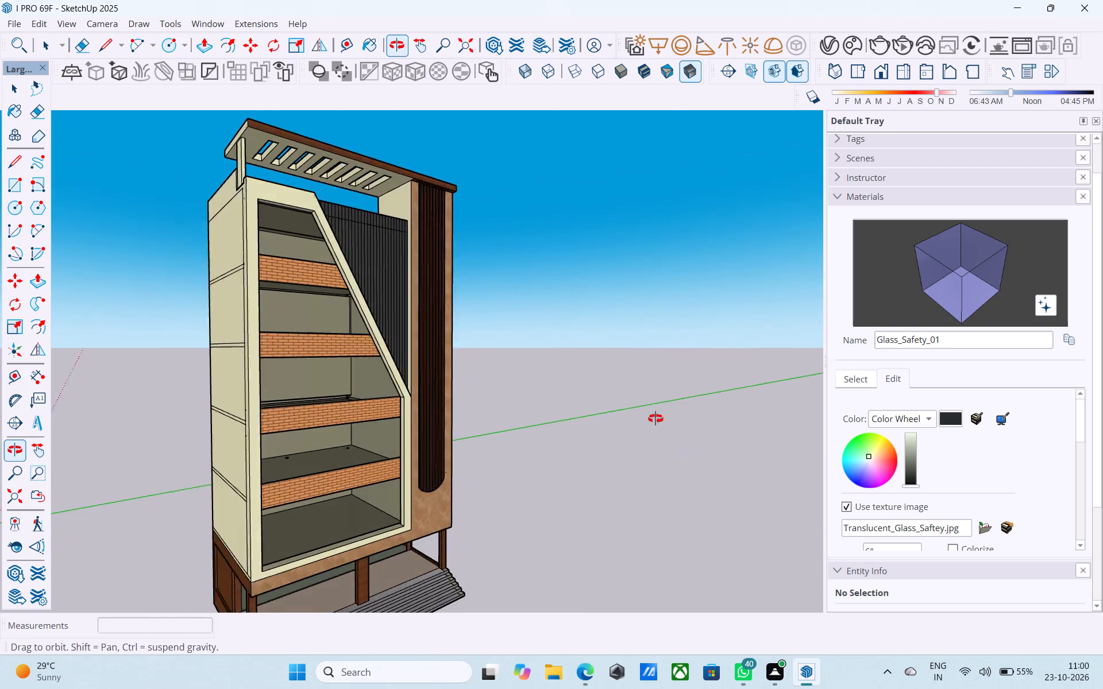
middle_drag(655, 419, 310, 339)
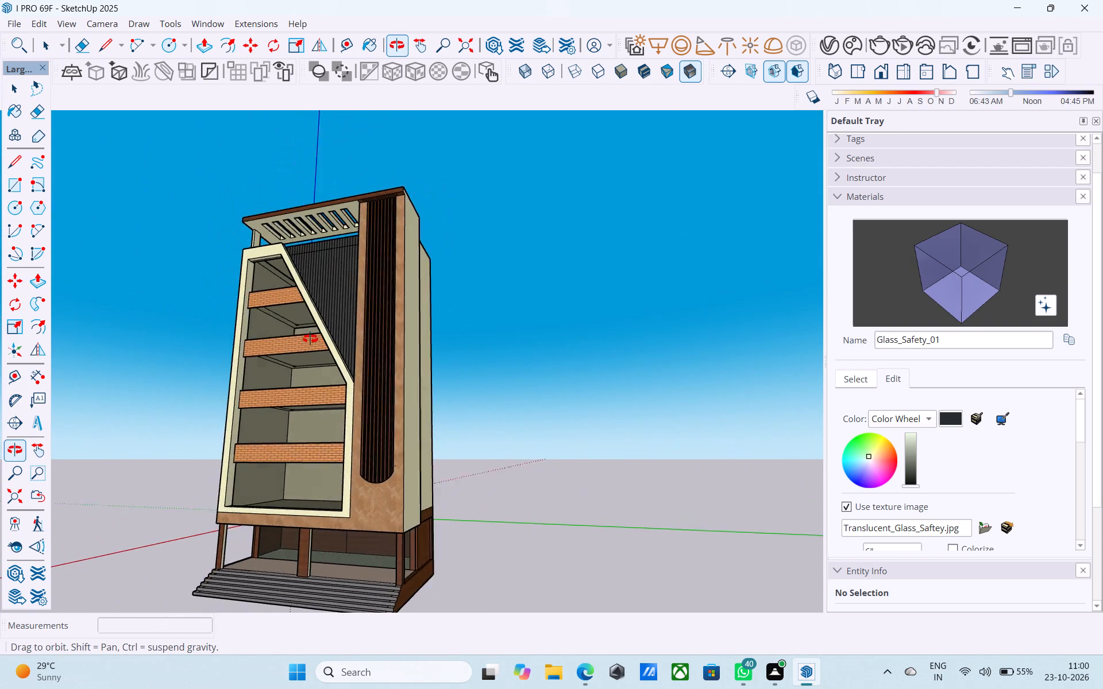
middle_drag(310, 339, 308, 339)
scroll(275, 331, down, 3)
middle_drag(319, 343, 419, 345)
scroll(696, 298, down, 5)
middle_drag(392, 334, 573, 438)
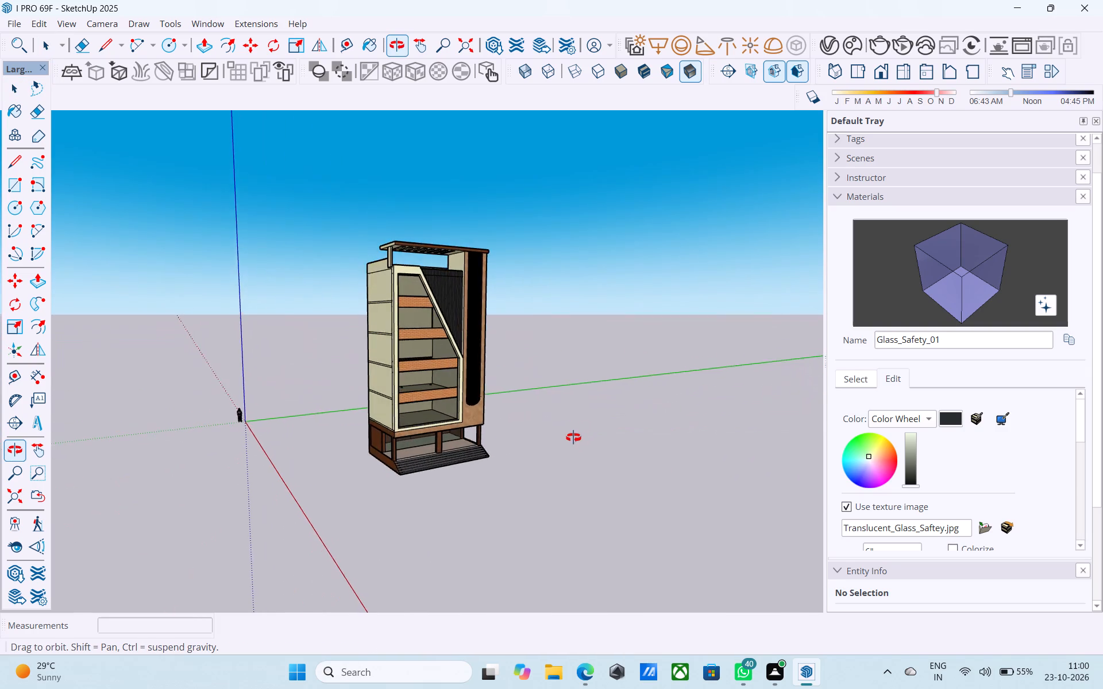
middle_drag(573, 438, 572, 438)
scroll(372, 307, up, 5)
scroll(484, 218, up, 2)
middle_drag(473, 211, 435, 206)
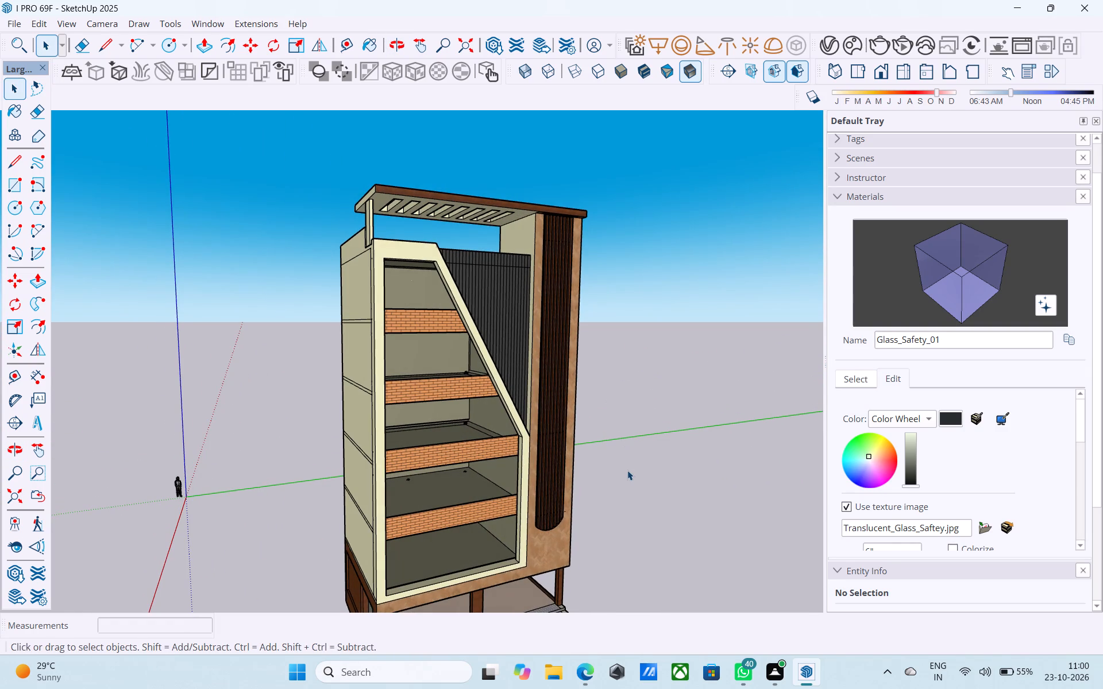
scroll(626, 464, down, 3)
middle_drag(624, 463, 579, 442)
shift+middle_drag(581, 436, 529, 397)
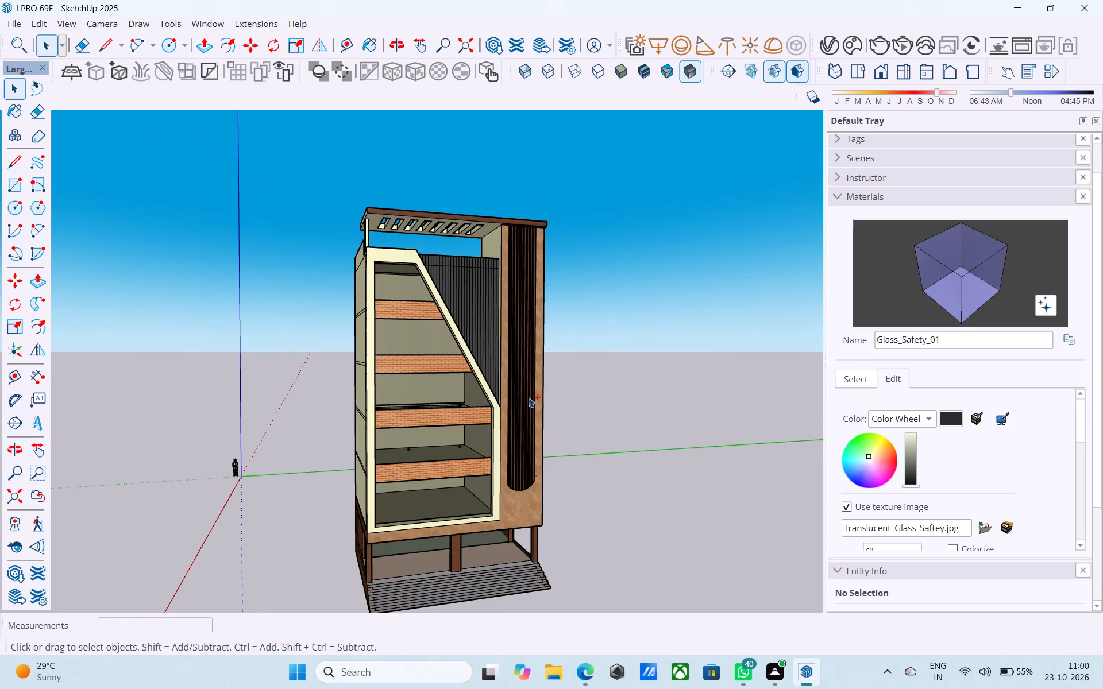
Save the building model.
key(ctrl+s)
key(space)
Examine the front facade, side wall, entrance steps and balconies from several angles.
scroll(529, 395, down, 6)
middle_drag(529, 425, 503, 407)
scroll(503, 407, up, 7)
scroll(372, 445, down, 4)
middle_drag(362, 445, 394, 440)
scroll(394, 438, up, 4)
middle_drag(394, 436, 476, 468)
shift+middle_drag(530, 527, 553, 548)
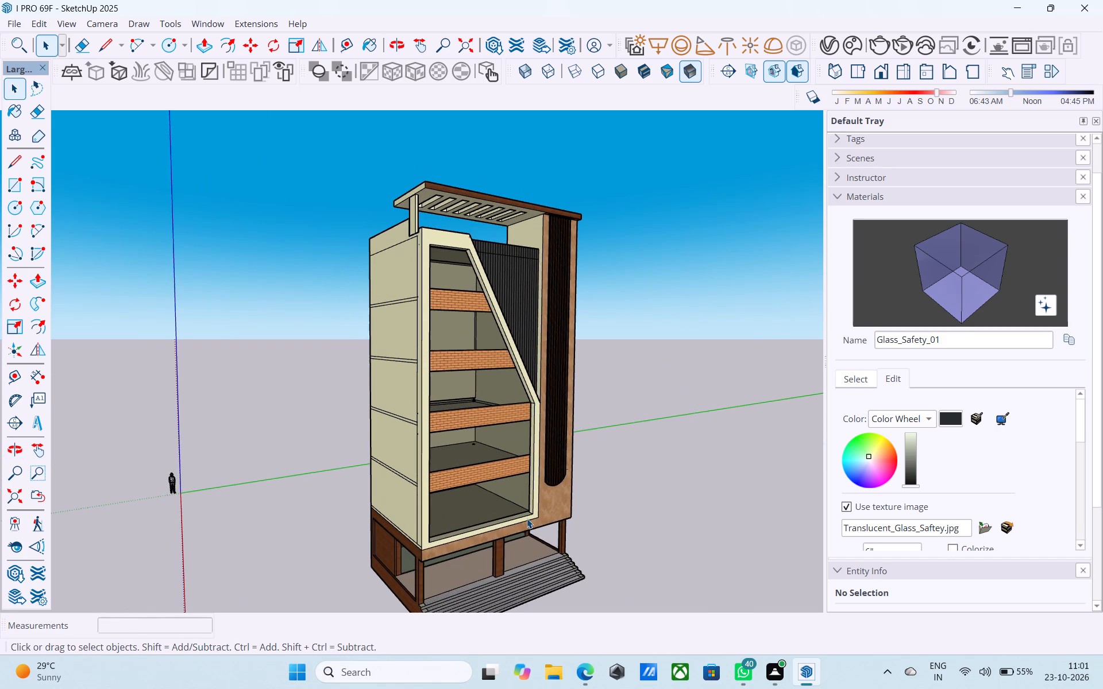
shift+middle_drag(527, 518, 506, 460)
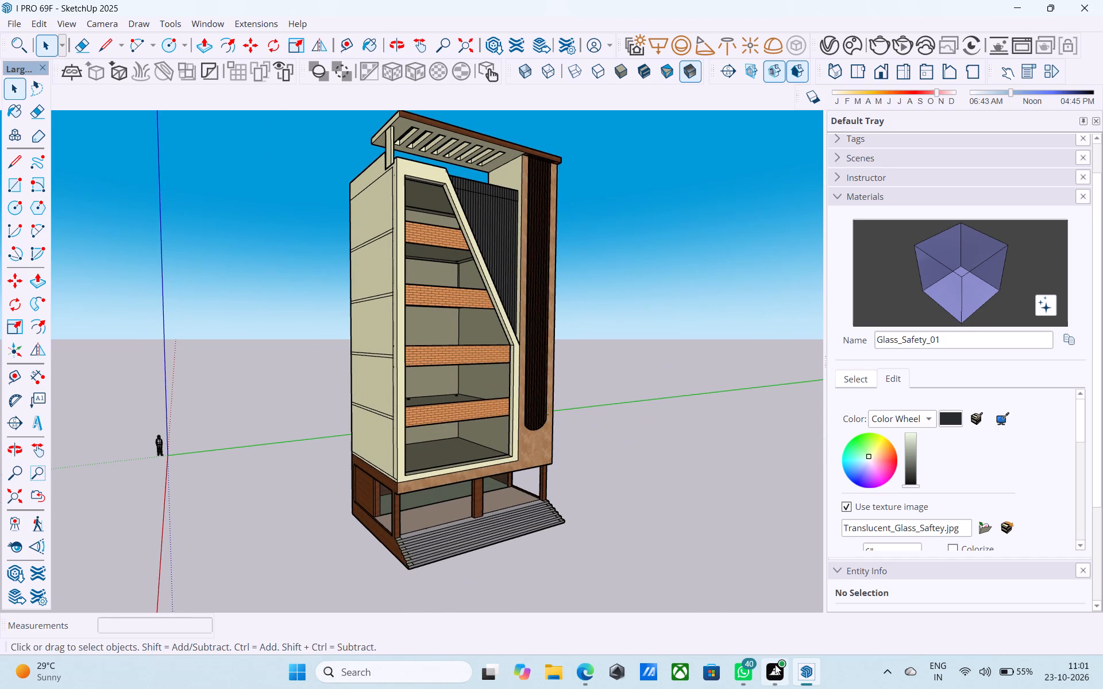
middle_drag(533, 318, 329, 309)
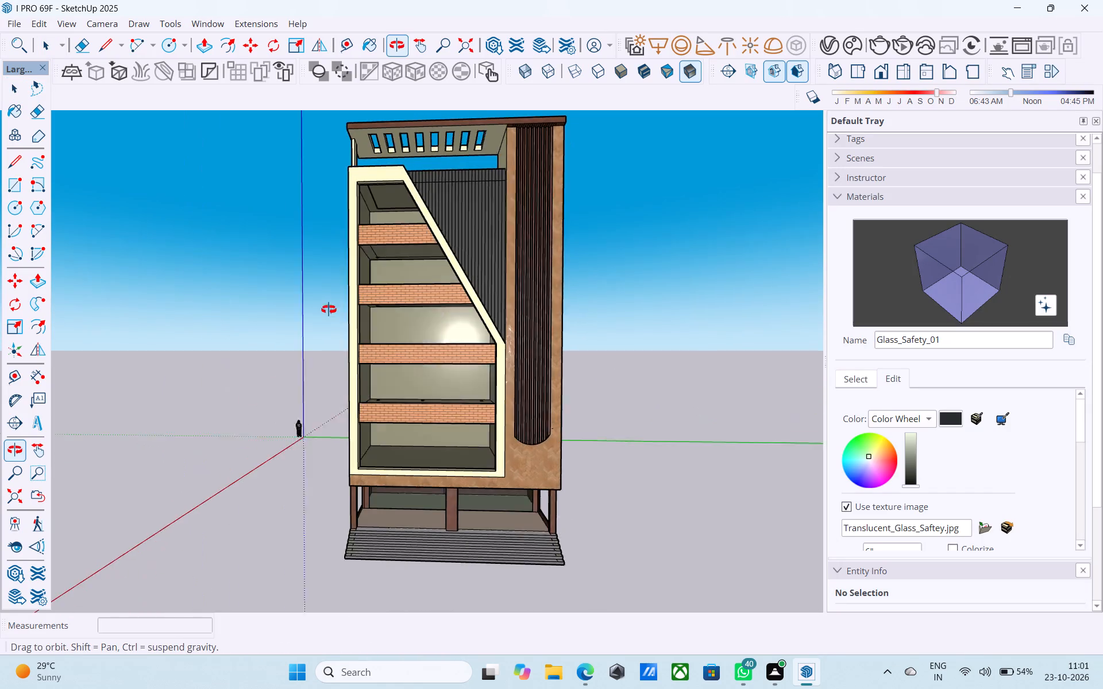
middle_drag(329, 309, 323, 310)
middle_drag(400, 277, 503, 378)
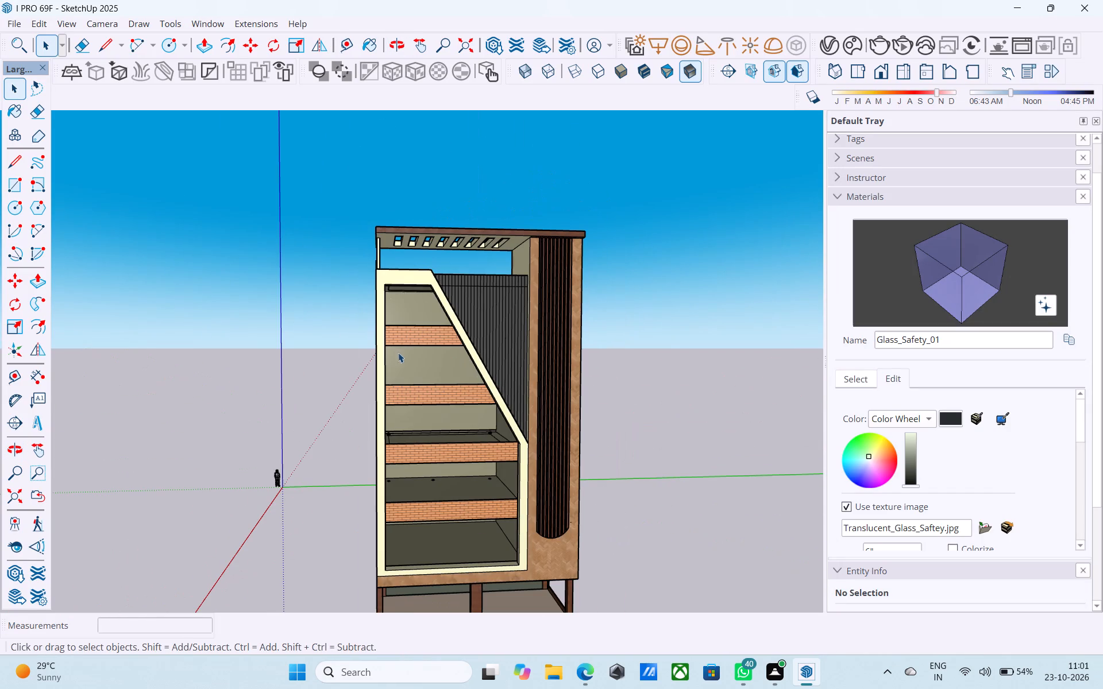
scroll(393, 352, down, 5)
middle_drag(392, 407, 505, 475)
middle_drag(441, 501, 375, 507)
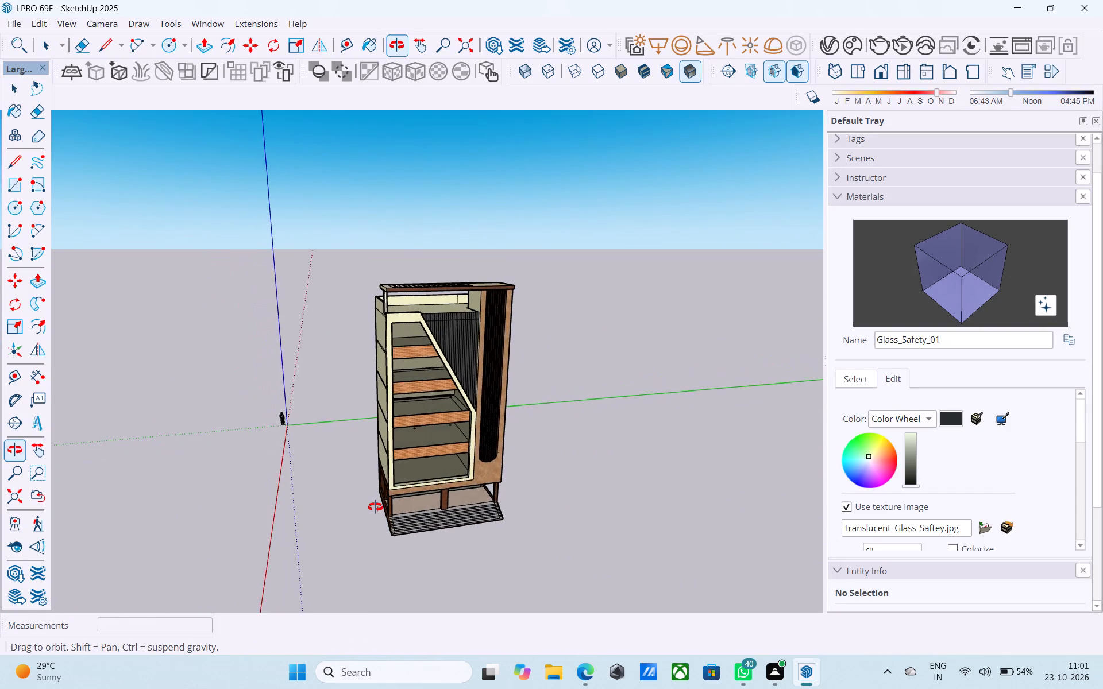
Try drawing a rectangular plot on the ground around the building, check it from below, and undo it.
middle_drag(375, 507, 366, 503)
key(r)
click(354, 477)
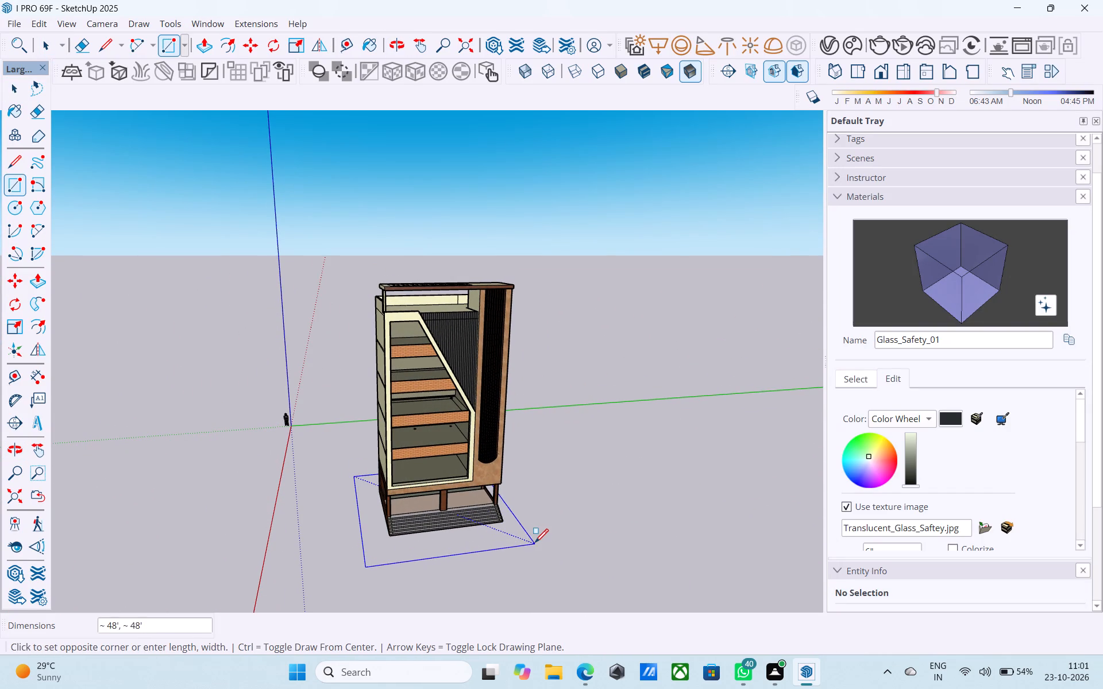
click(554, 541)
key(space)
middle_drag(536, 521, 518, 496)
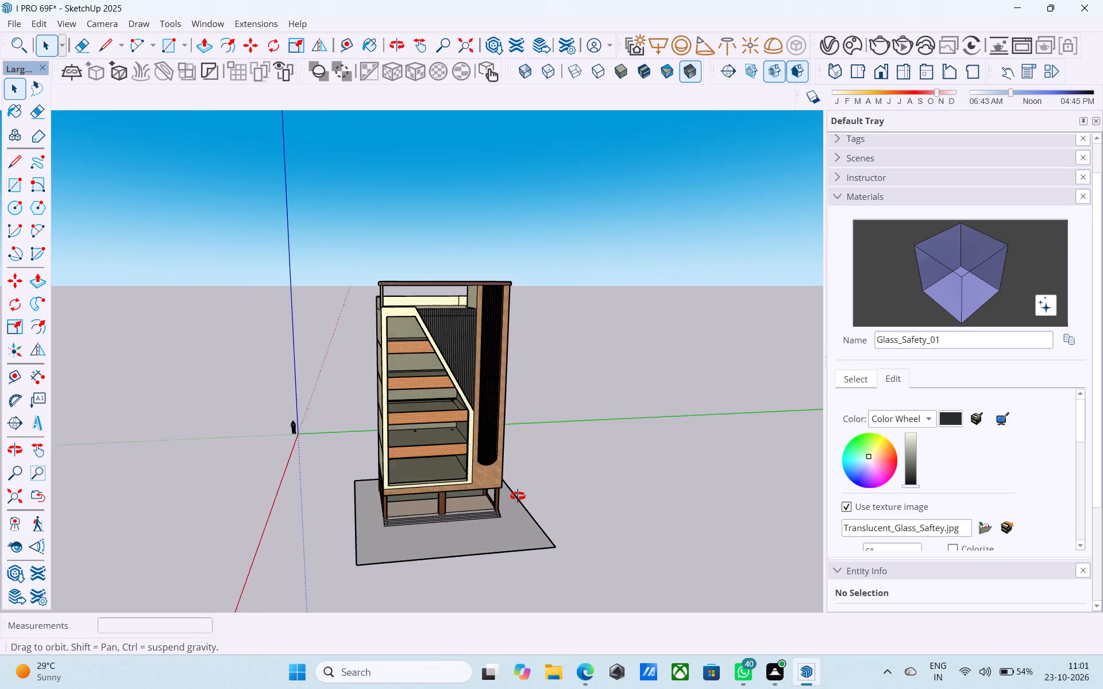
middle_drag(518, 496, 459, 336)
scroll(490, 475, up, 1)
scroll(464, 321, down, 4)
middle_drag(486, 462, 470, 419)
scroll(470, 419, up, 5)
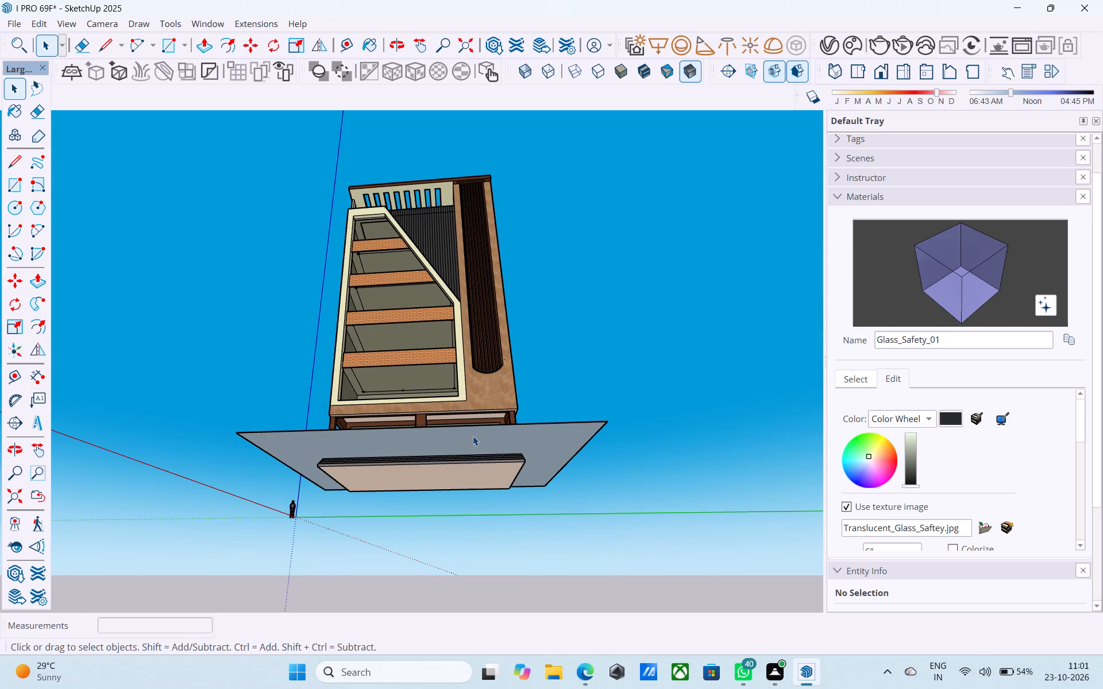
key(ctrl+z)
Draw a ground rectangle starting at the underside of the building's base and extending out in front of the entrance steps.
scroll(471, 433, down, 2)
middle_drag(470, 444, 448, 459)
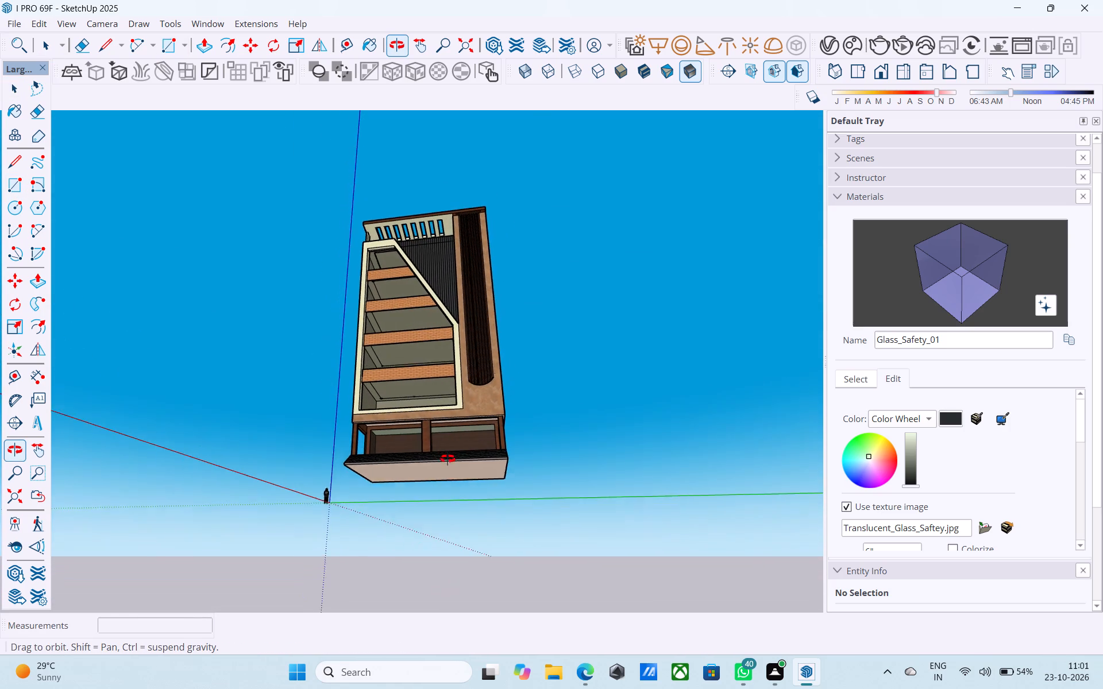
middle_drag(448, 459, 448, 449)
key(r)
click(373, 488)
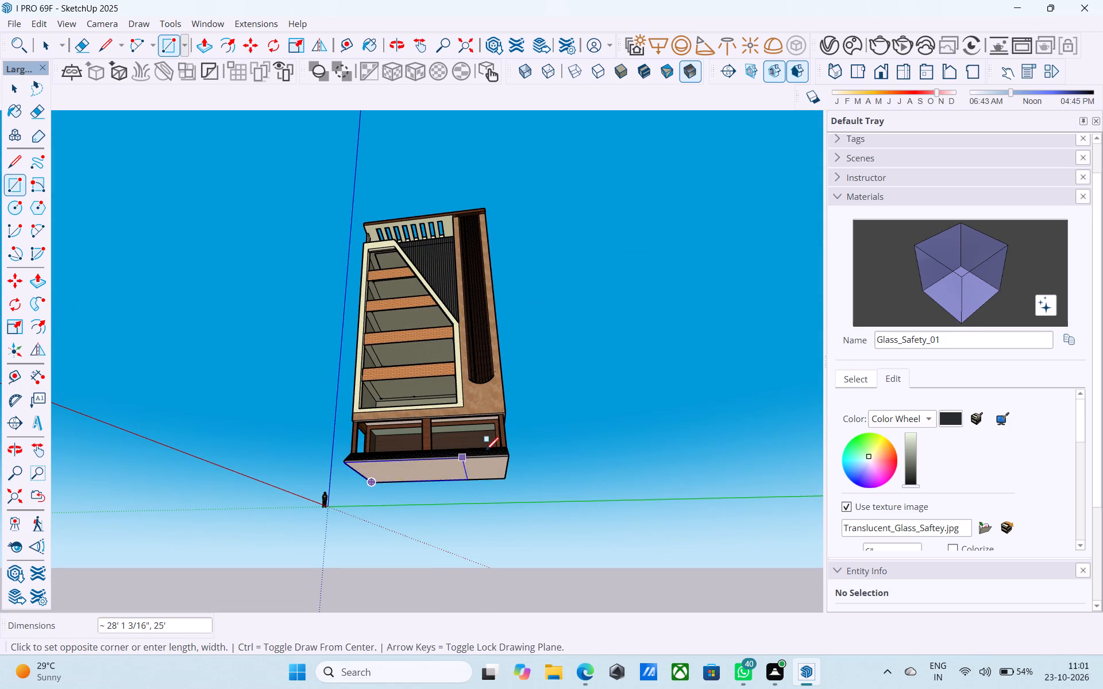
middle_drag(518, 430, 551, 537)
middle_drag(556, 496, 576, 611)
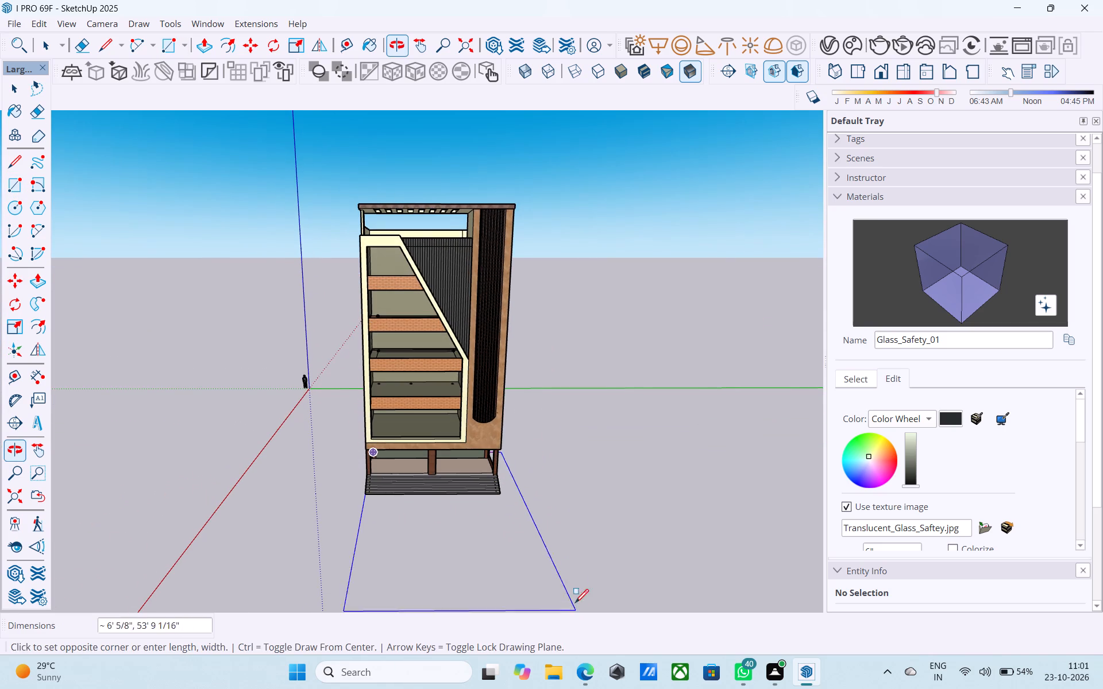
click(577, 552)
Extend the ground plot with a rectangle about 54' 2" by 19' 7" behind the building and a narrow strip along its side.
middle_drag(443, 489, 914, 525)
middle_drag(475, 478, 620, 458)
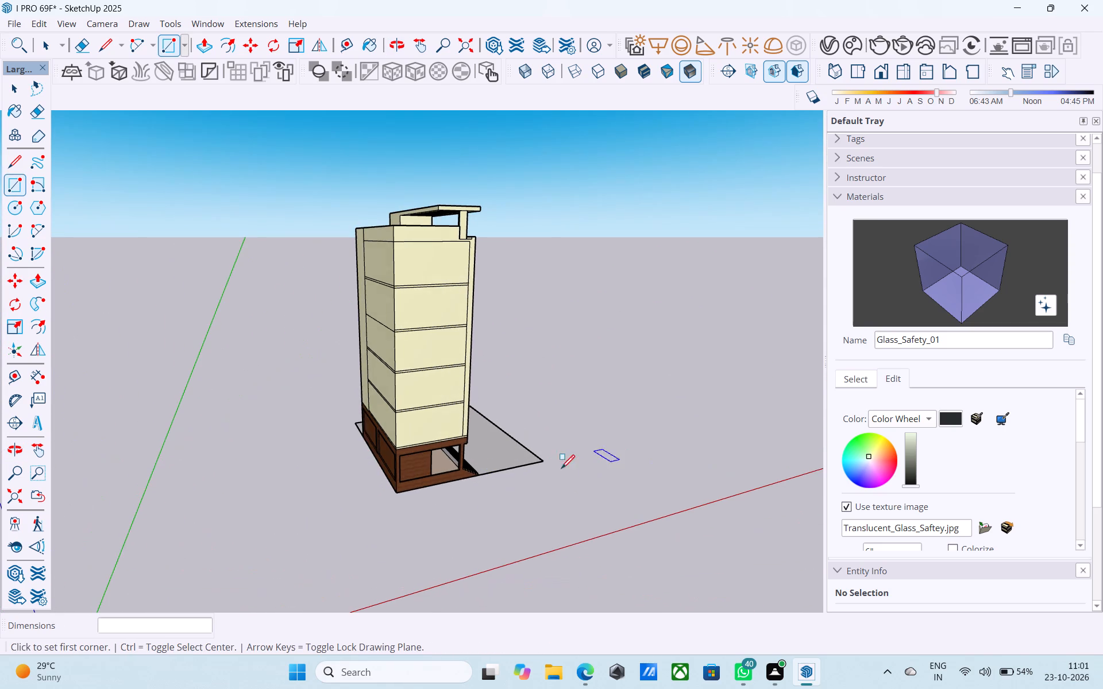
click(349, 429)
key(r)
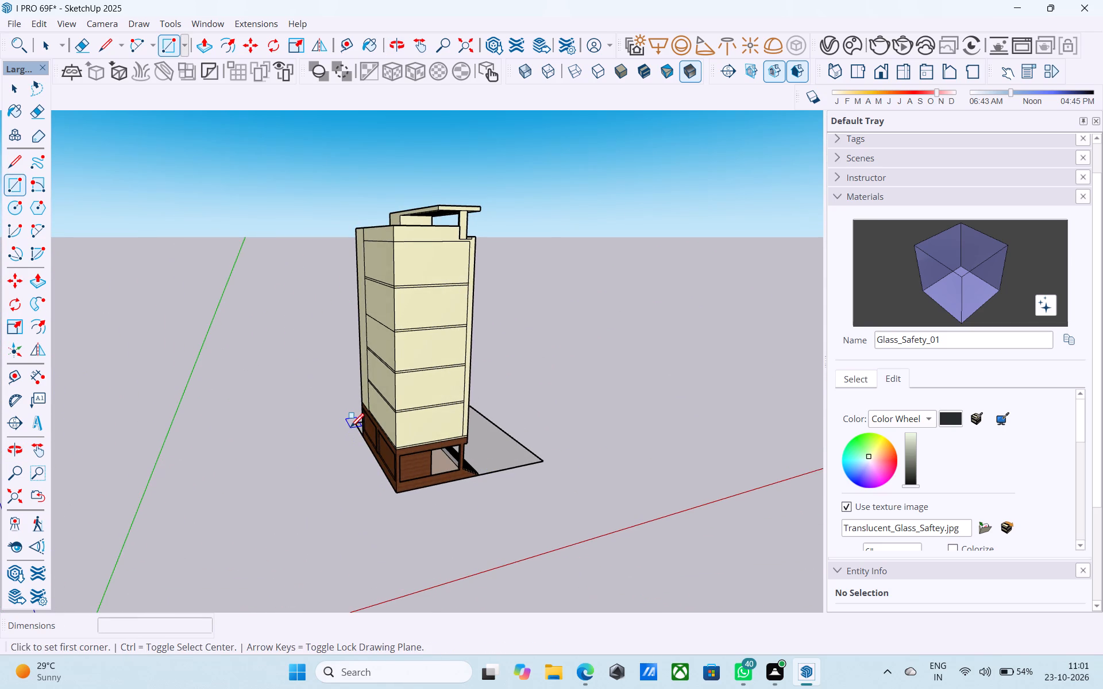
click(353, 423)
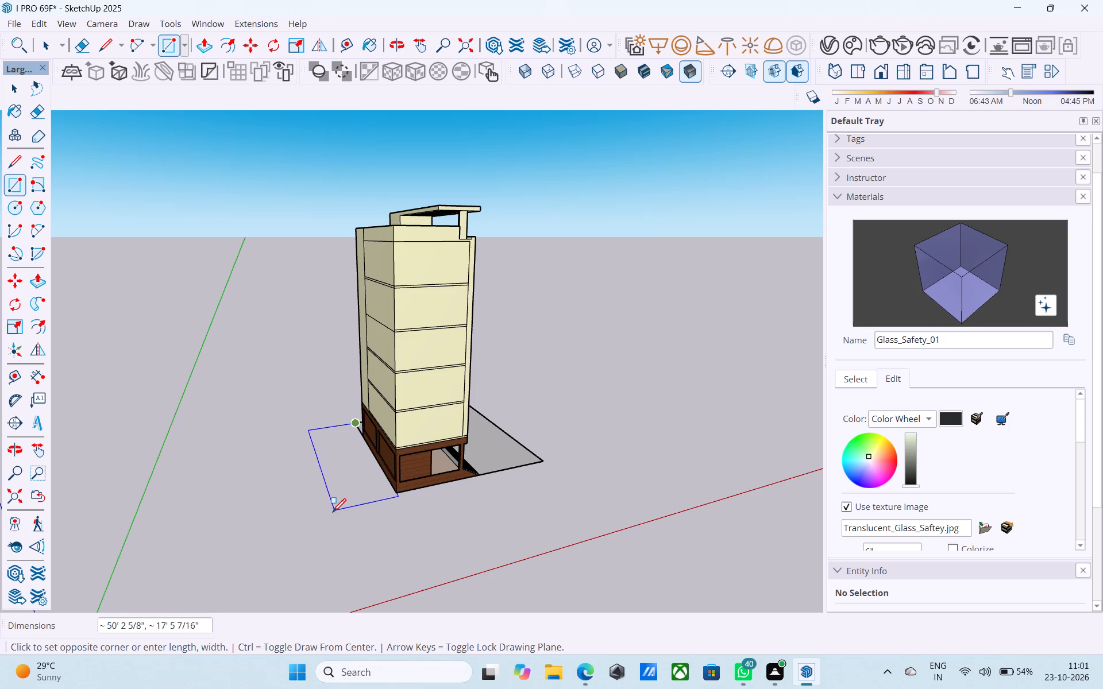
click(328, 524)
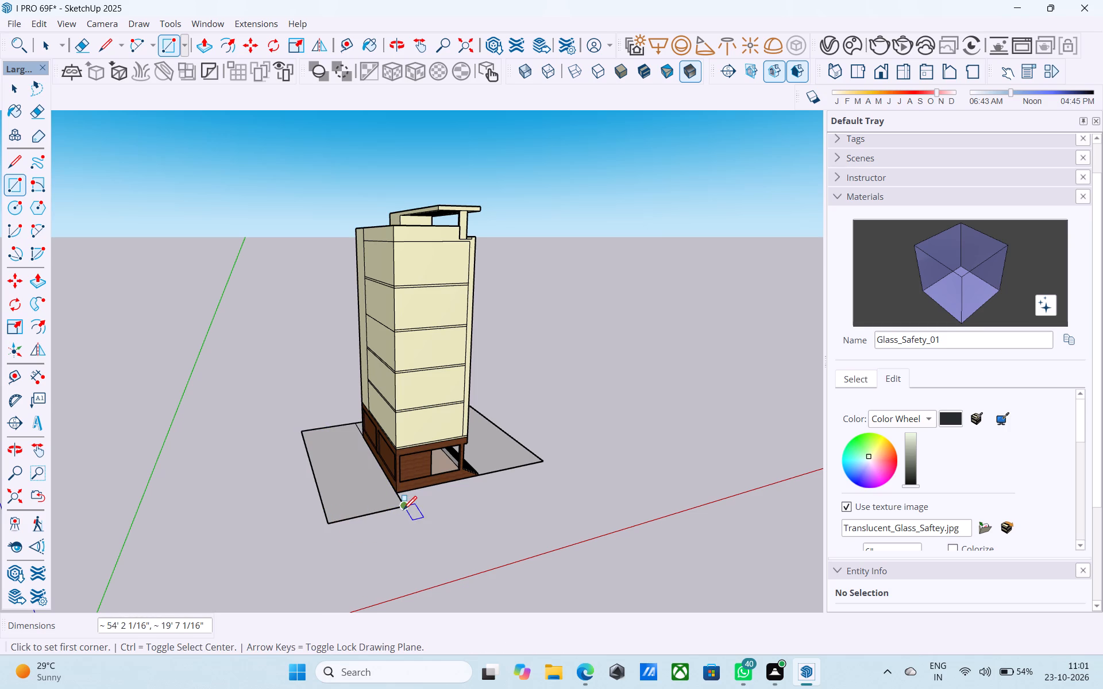
click(403, 510)
click(542, 459)
scroll(522, 461, up, 2)
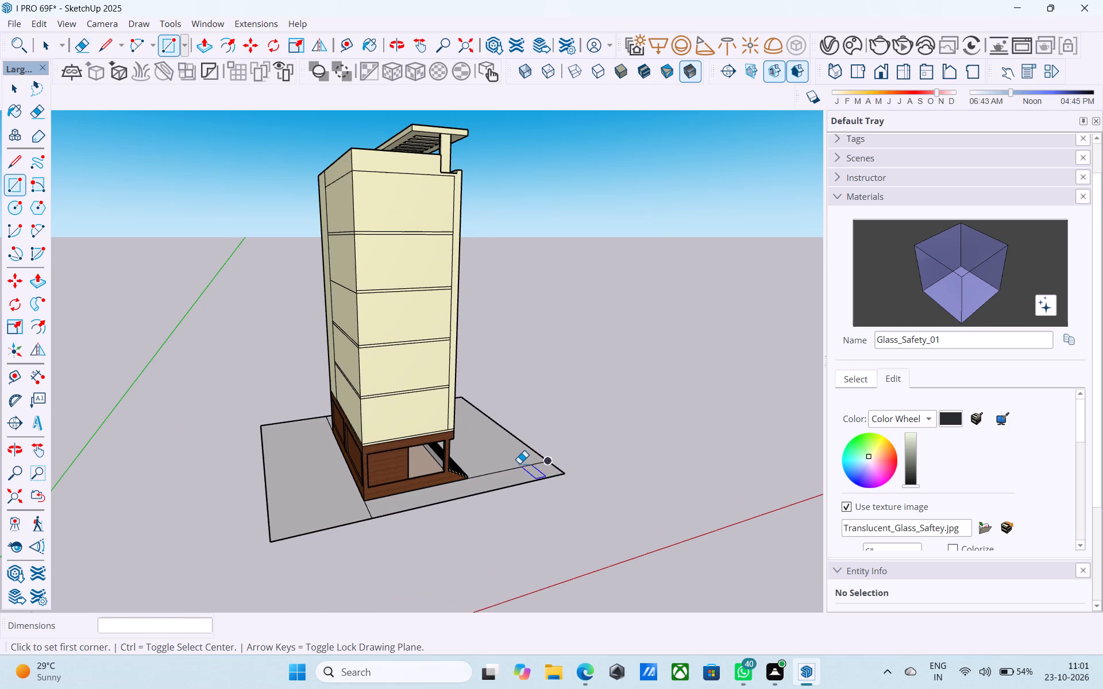
Erase the inner edges dividing the side strip from the front and rear ground rectangles.
key(e)
drag(517, 463, 519, 471)
drag(355, 510, 375, 506)
Offset the outline of the ground plot inward by 6".
middle_drag(588, 447, 70, 518)
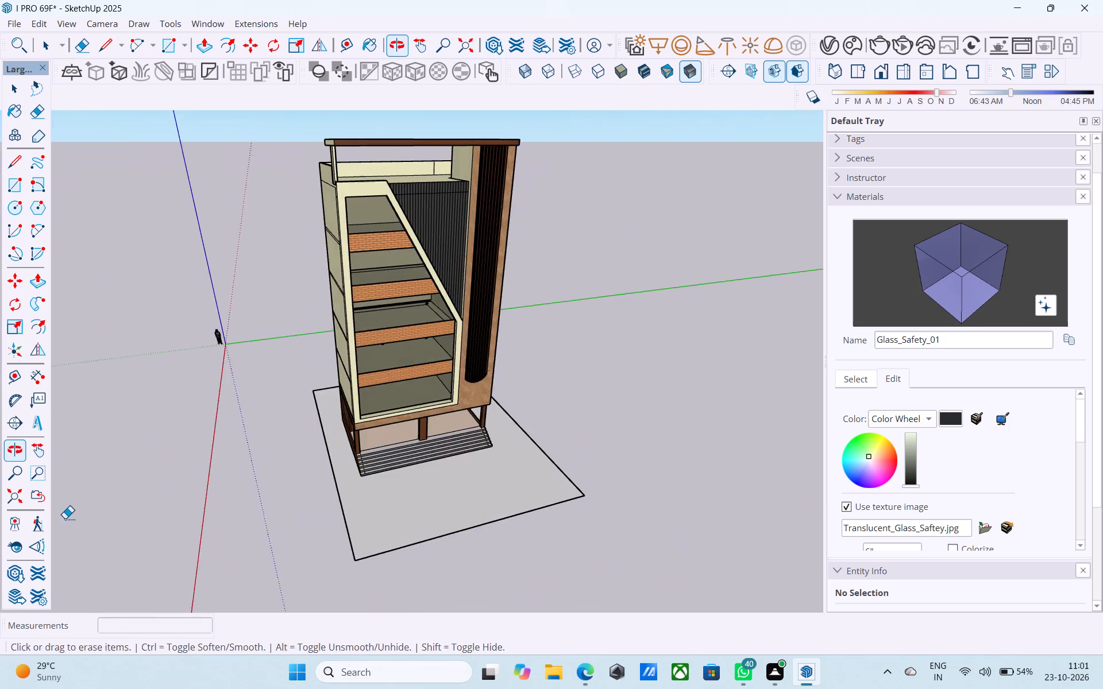
middle_drag(412, 445, 257, 446)
scroll(257, 441, down, 3)
middle_drag(290, 469, 442, 439)
scroll(281, 378, down, 2)
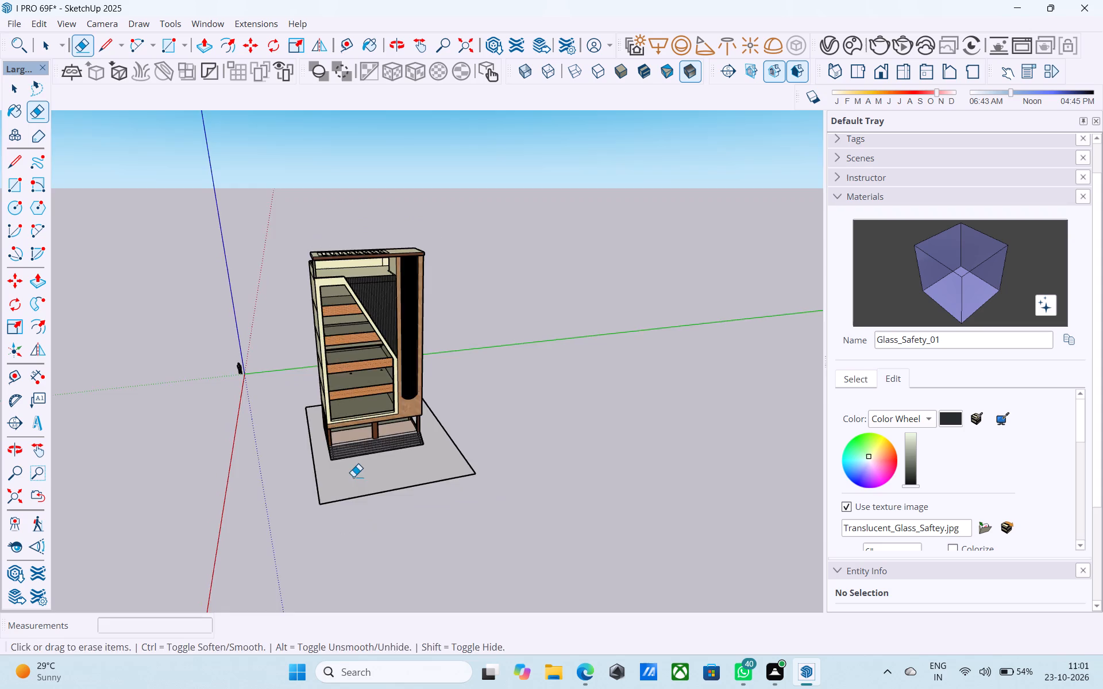
middle_drag(352, 475, 305, 380)
scroll(309, 368, up, 2)
scroll(322, 373, down, 2)
key(space)
middle_drag(339, 424, 354, 506)
scroll(354, 510, up, 6)
click(332, 476)
scroll(331, 471, up, 3)
key(f)
click(331, 470)
key(6)
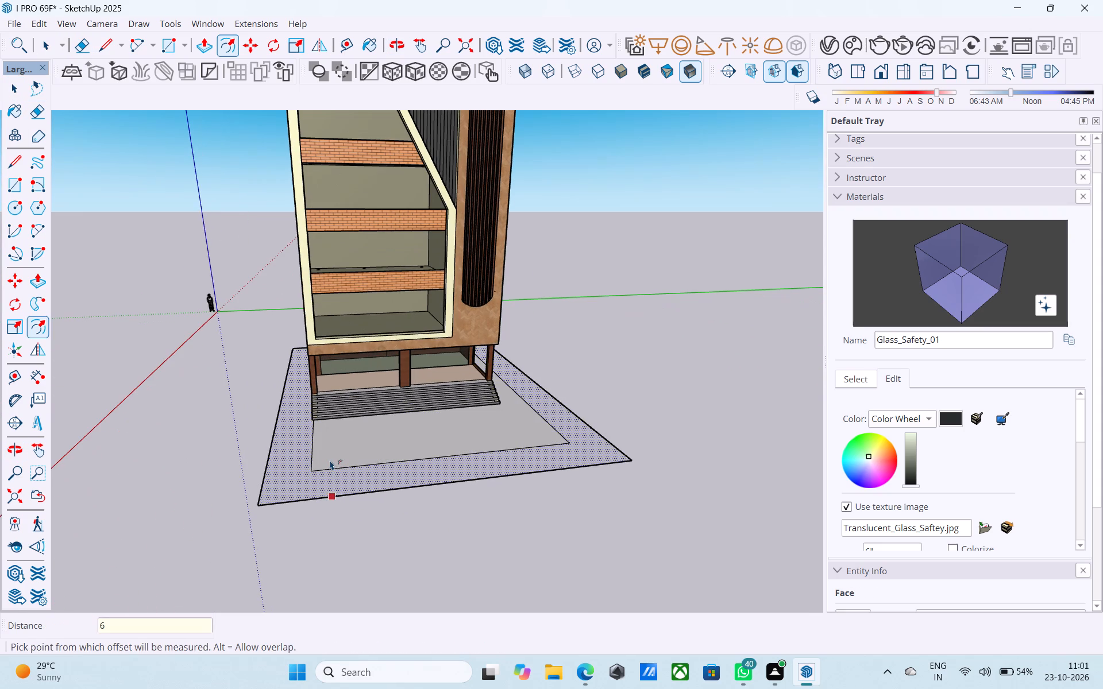
key(shift+quotedbl)
key(Return)
Push/Pull the narrow border face around the plot up 5' to form a compound wall.
key(space)
scroll(279, 475, up, 6)
click(261, 498)
scroll(261, 499, up, 4)
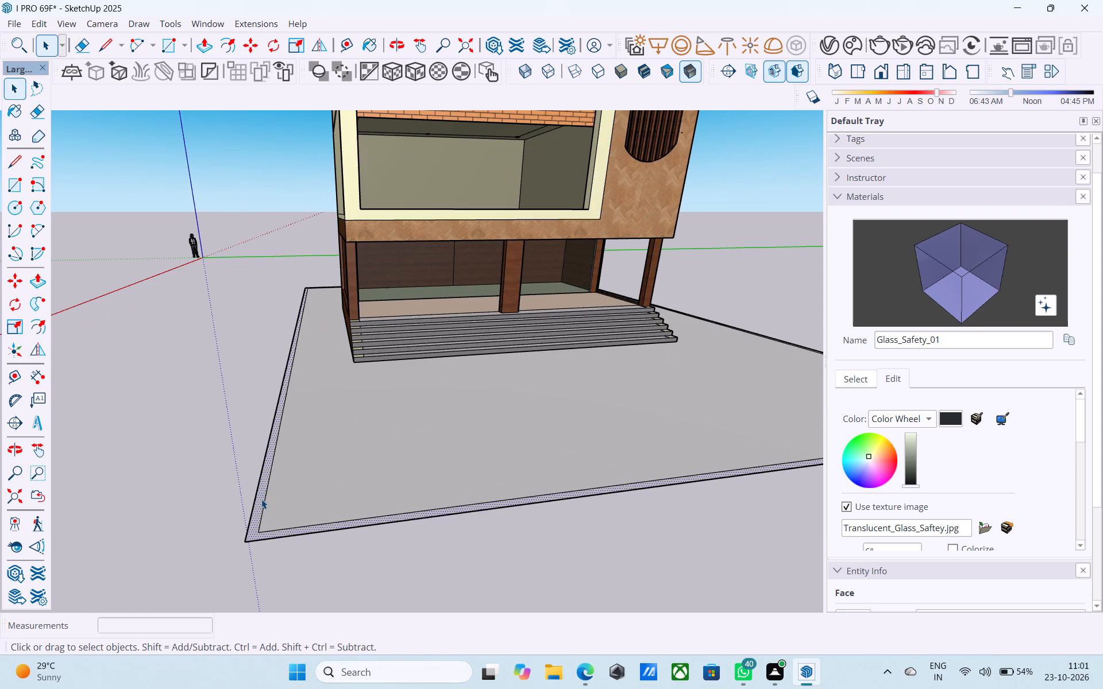
key(p)
click(261, 499)
key(5)
key(apostrophe)
key(Return)
key(space)
View the building with its compound wall from the front and above, and save the model.
scroll(225, 431, down, 3)
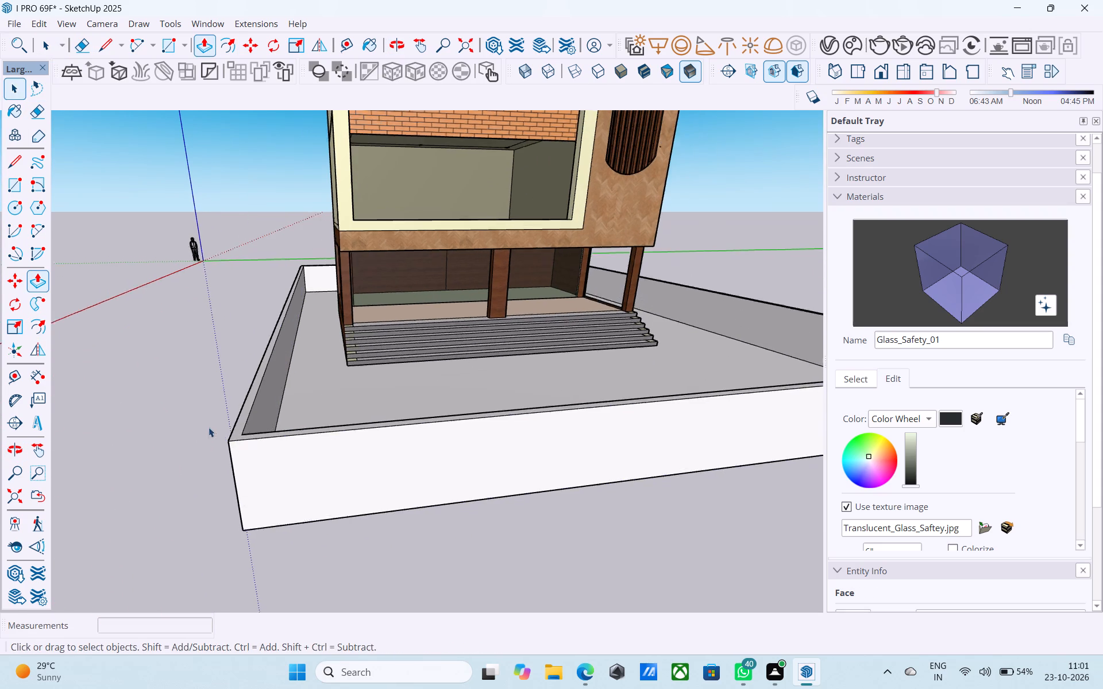
scroll(209, 427, down, 3)
scroll(342, 421, down, 3)
middle_drag(375, 432, 201, 427)
scroll(204, 413, down, 4)
middle_drag(251, 432, 251, 421)
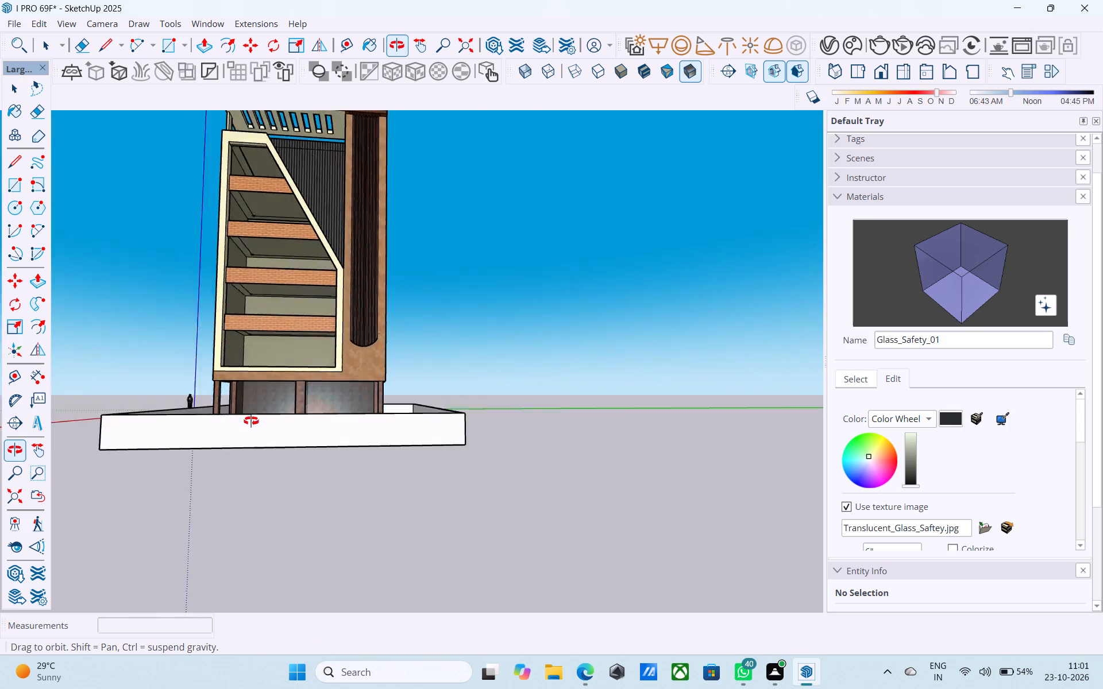
middle_drag(251, 421, 253, 437)
scroll(260, 431, down, 4)
shift+middle_drag(294, 415, 423, 486)
key(ctrl+s)
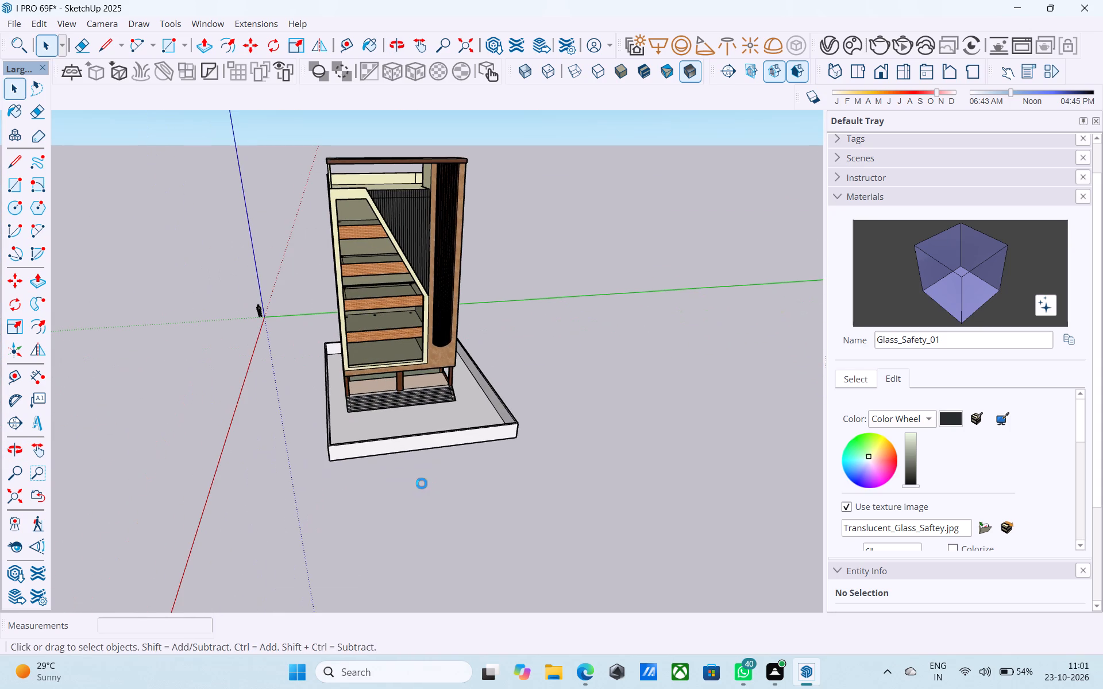
Examine the building and its compound wall from the sides, front and above.
middle_drag(415, 478, 425, 395)
scroll(425, 395, up, 4)
scroll(425, 395, down, 1)
middle_drag(411, 418, 160, 504)
middle_drag(449, 409, 185, 419)
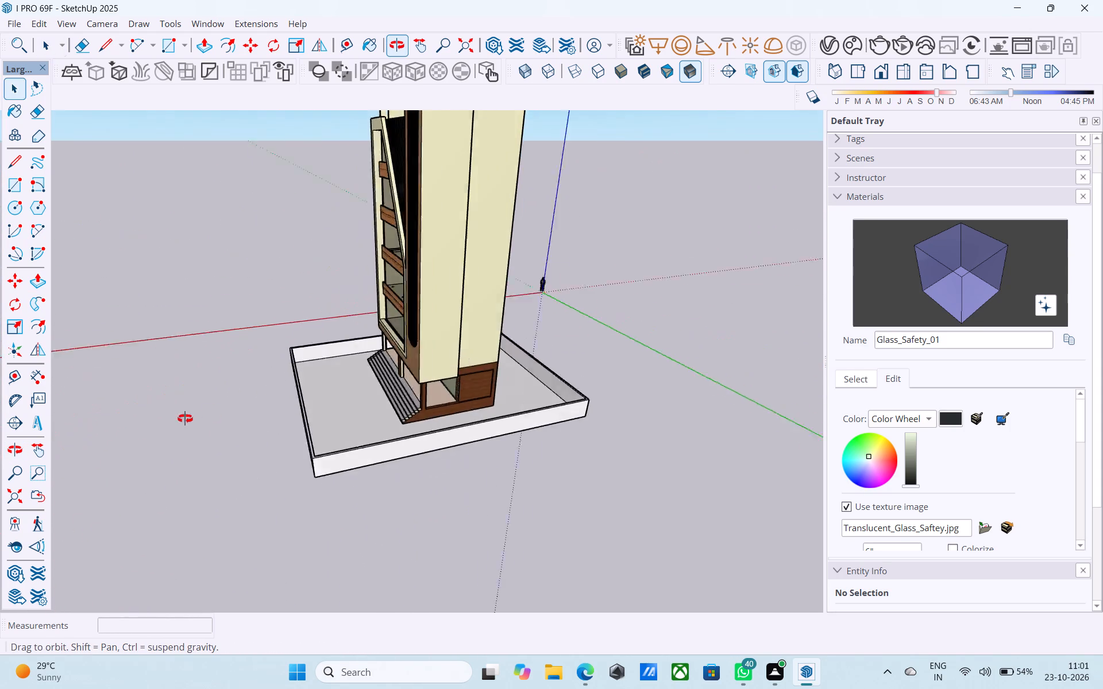
middle_drag(185, 419, 608, 344)
shift+middle_drag(443, 304, 651, 419)
scroll(453, 282, up, 1)
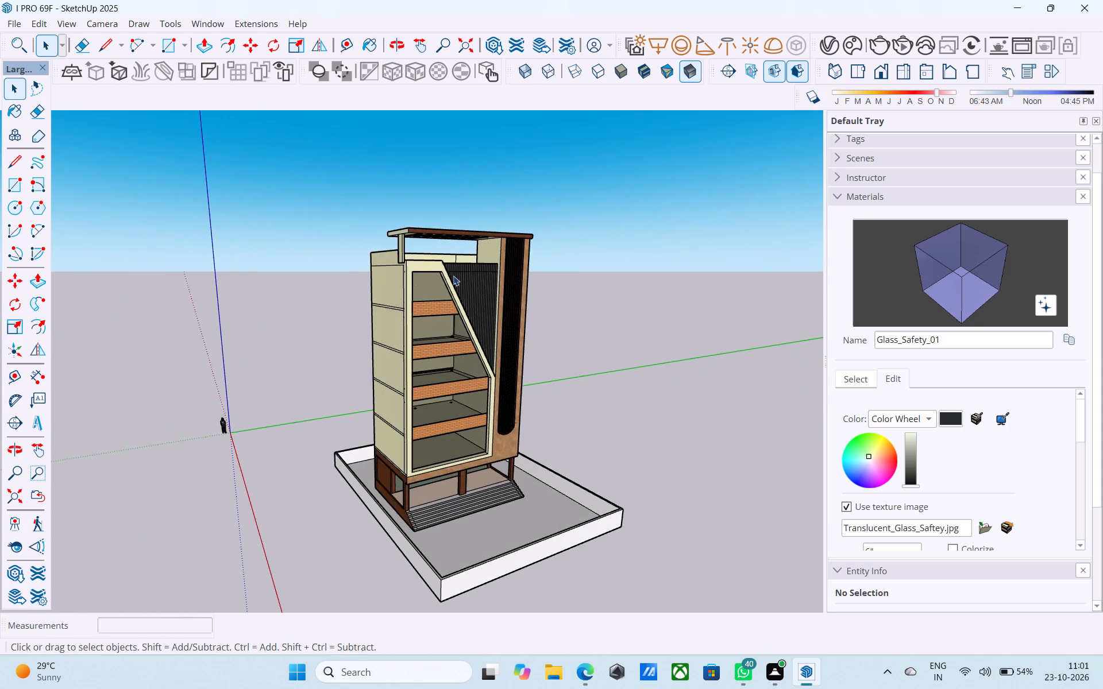
scroll(453, 276, up, 3)
middle_drag(466, 323, 486, 392)
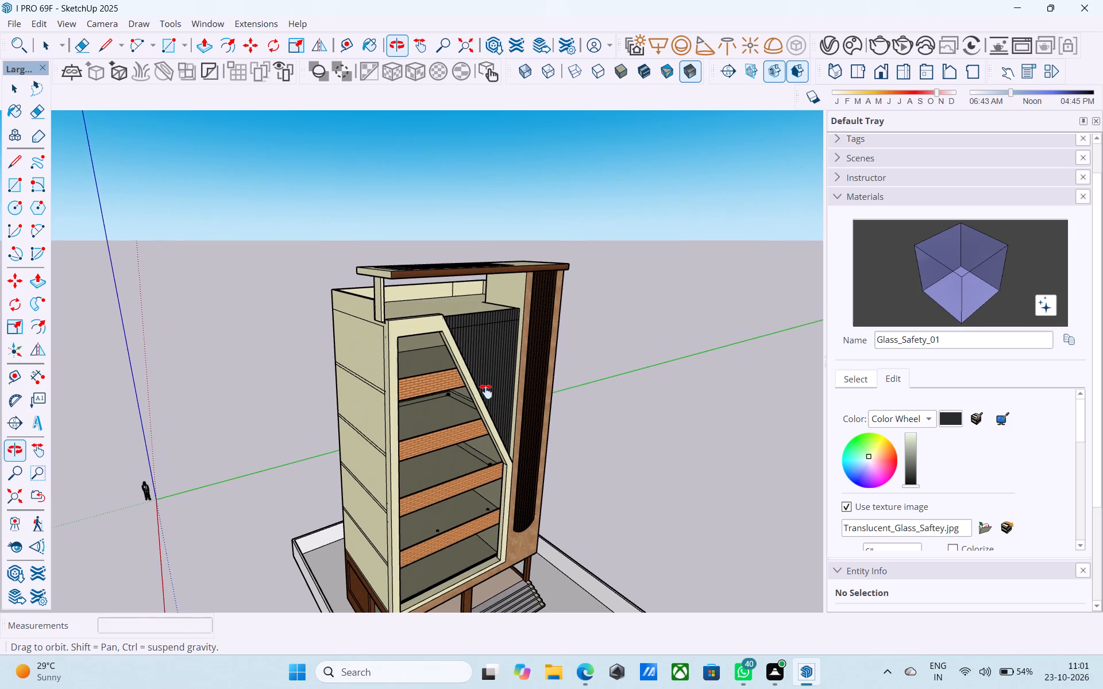
Draw a 6" line across the top of the front compound wall from its inner corner near the side wall.
middle_drag(486, 392, 369, 373)
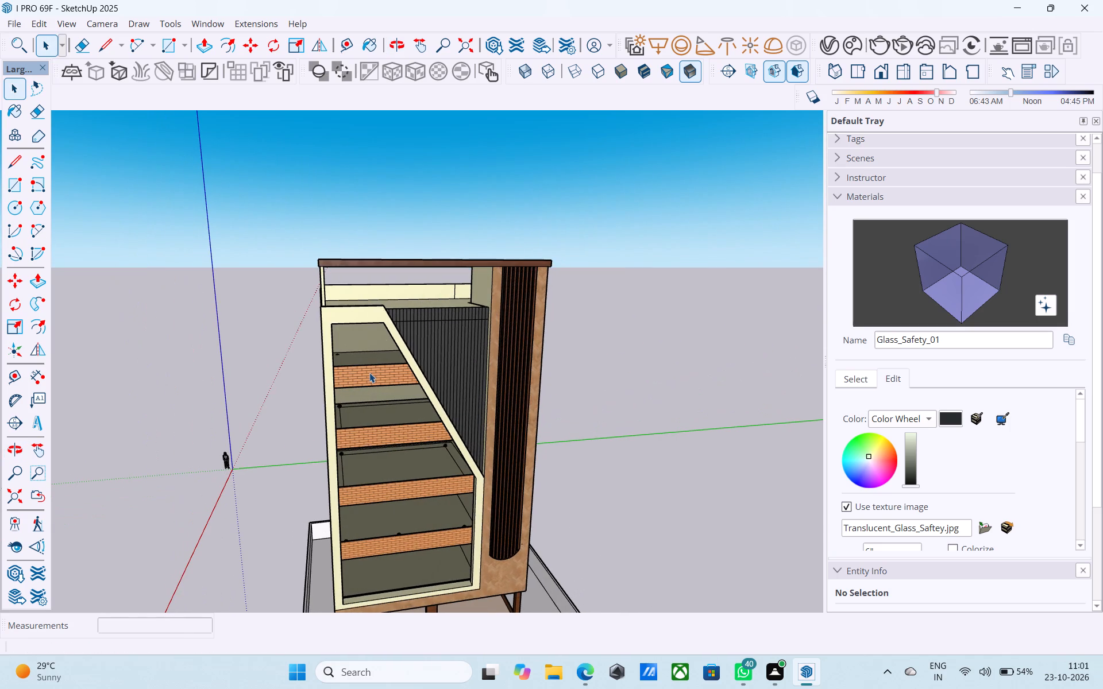
middle_drag(346, 412, 341, 408)
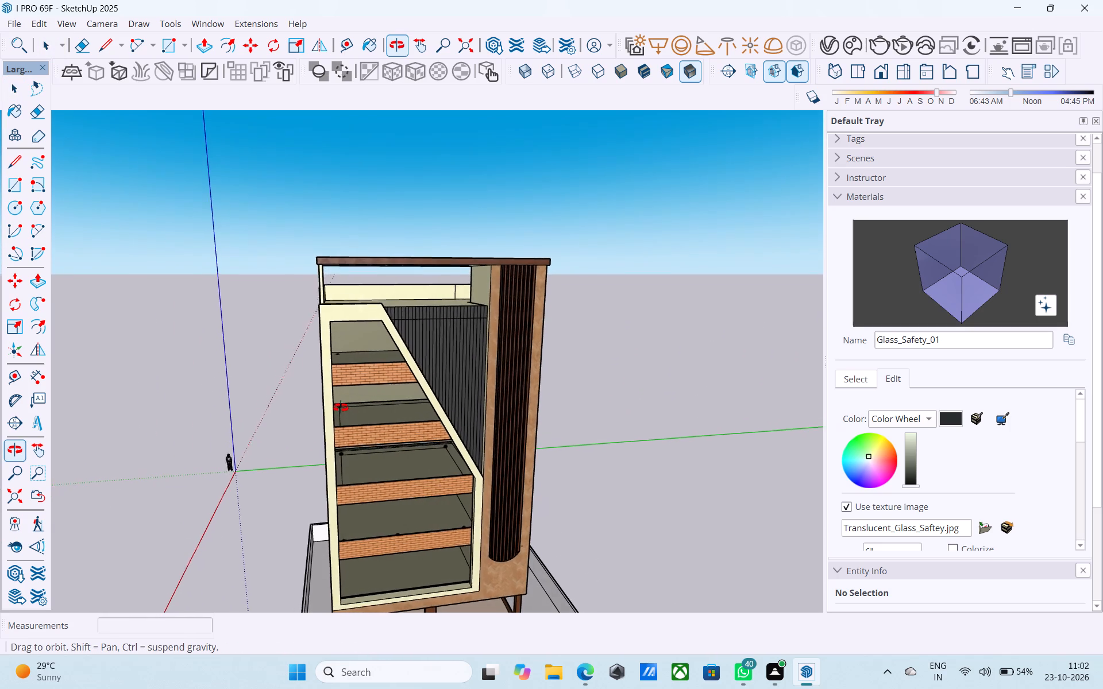
middle_drag(341, 408, 330, 312)
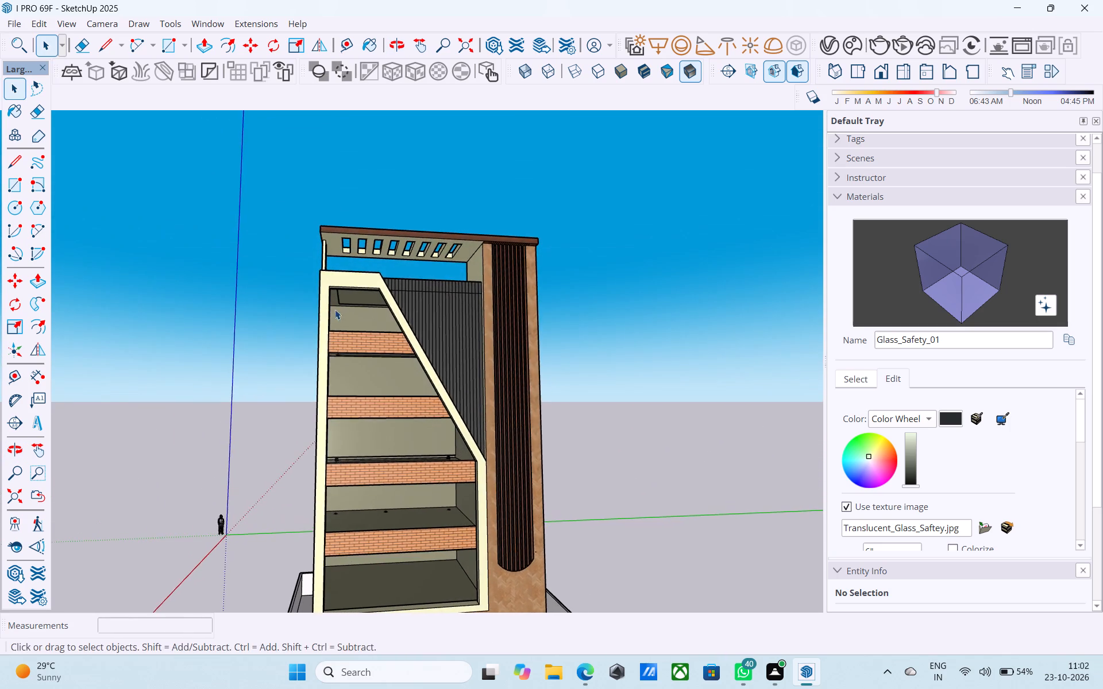
scroll(338, 316, down, 9)
middle_drag(411, 467, 421, 483)
scroll(445, 470, up, 9)
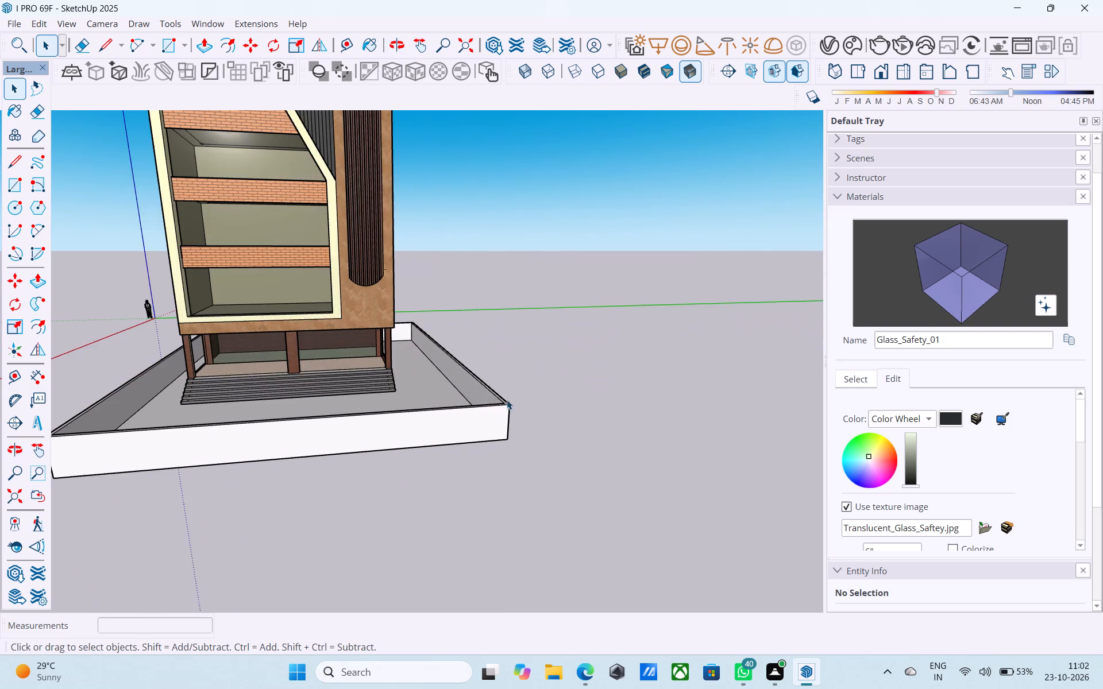
middle_drag(493, 425, 513, 534)
scroll(527, 442, up, 8)
key(l)
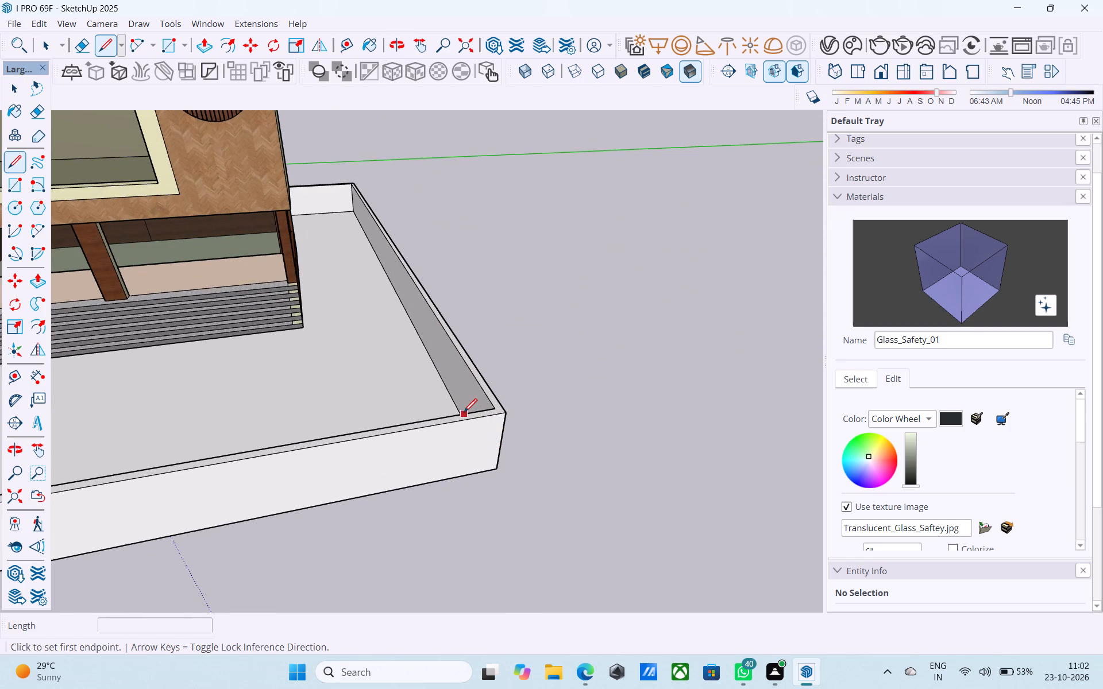
scroll(464, 413, up, 1)
middle_drag(437, 430, 394, 446)
middle_drag(453, 440, 451, 481)
key(t)
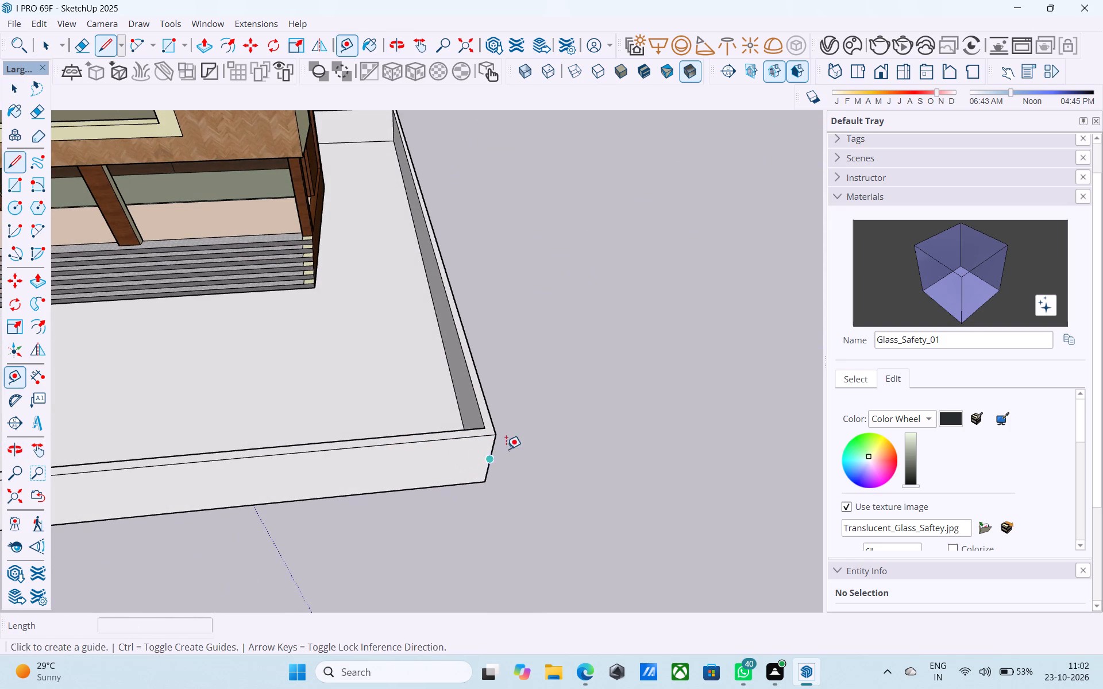
key(space)
scroll(488, 424, up, 3)
key(l)
click(486, 423)
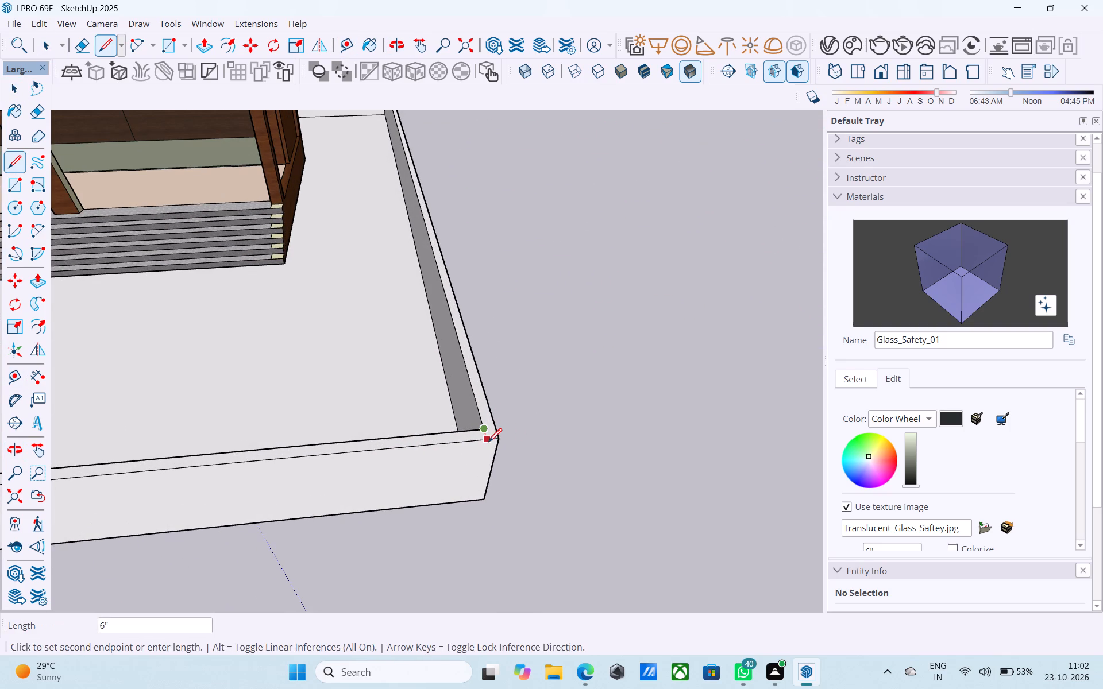
click(488, 443)
Copy the short line 1' along the top of the front wall, and copy it another 16' to mark the gate opening.
key(space)
scroll(487, 442, up, 3)
click(486, 436)
key(m)
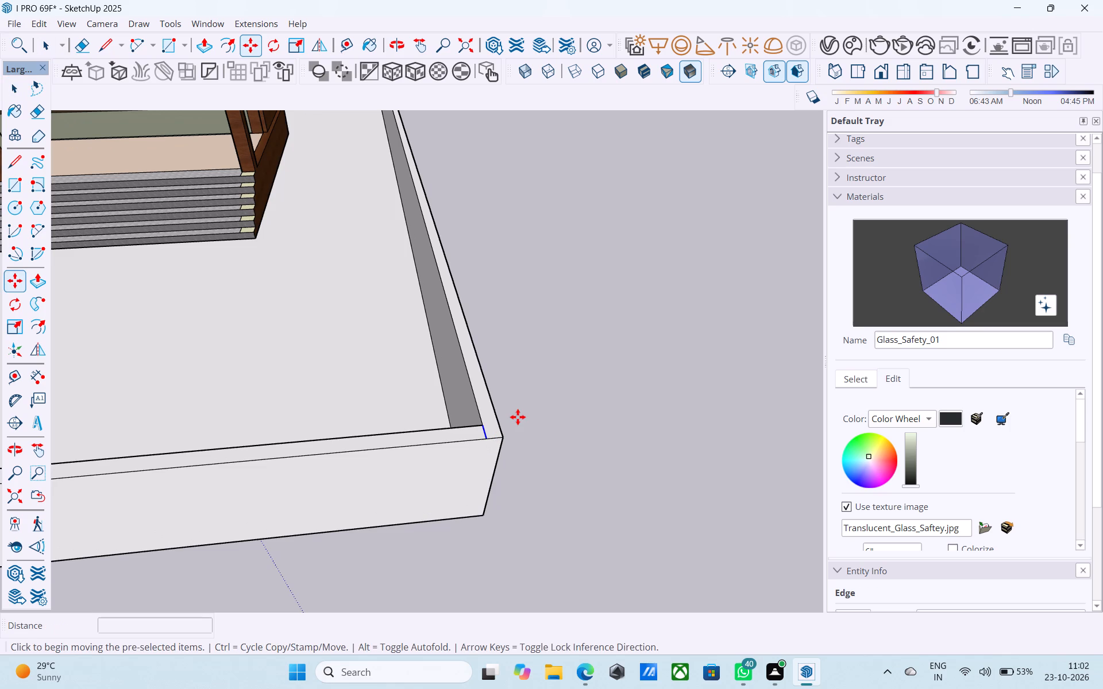
click(489, 421)
text(1')
key(Return)
click(449, 427)
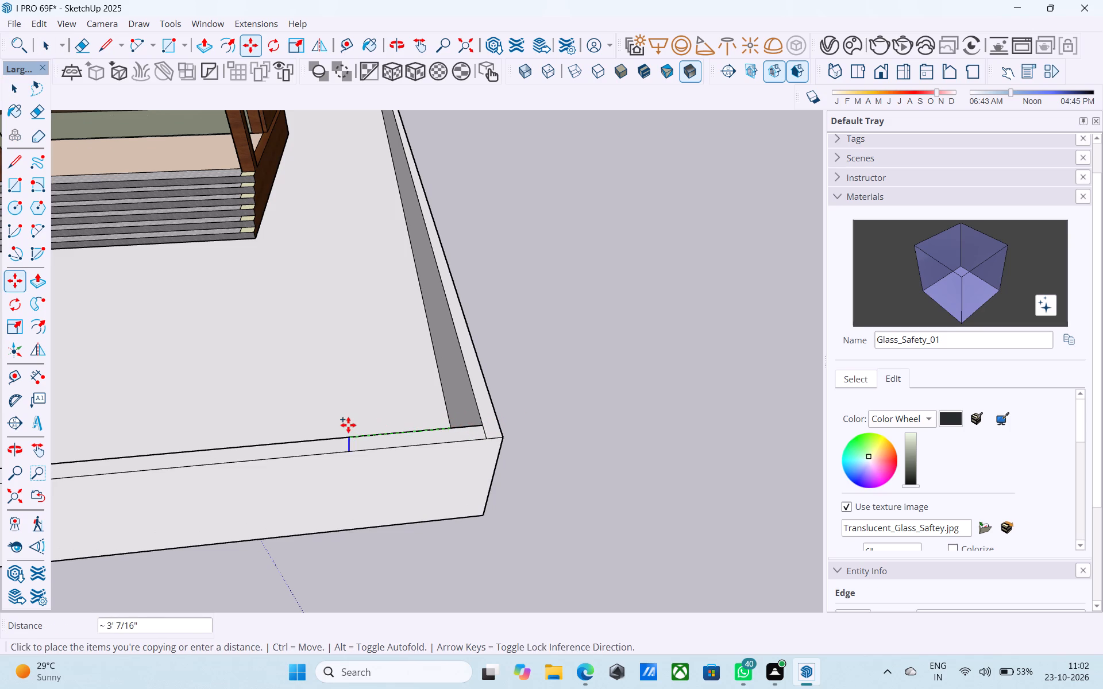
text(16')
key(Return)
Push/Pull the 16' section of the front wall down to ground level as a gate opening, and save the model.
scroll(520, 299, down, 10)
middle_drag(605, 307, 577, 365)
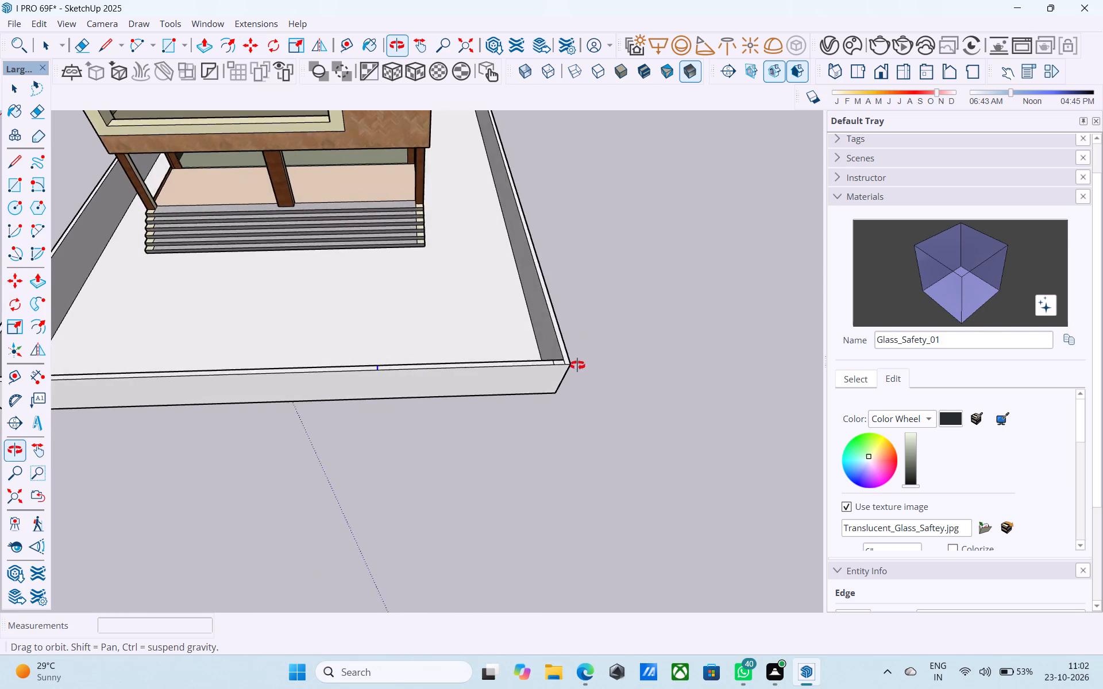
middle_drag(577, 365, 579, 365)
scroll(502, 365, up, 9)
key(space)
click(475, 363)
key(p)
click(473, 363)
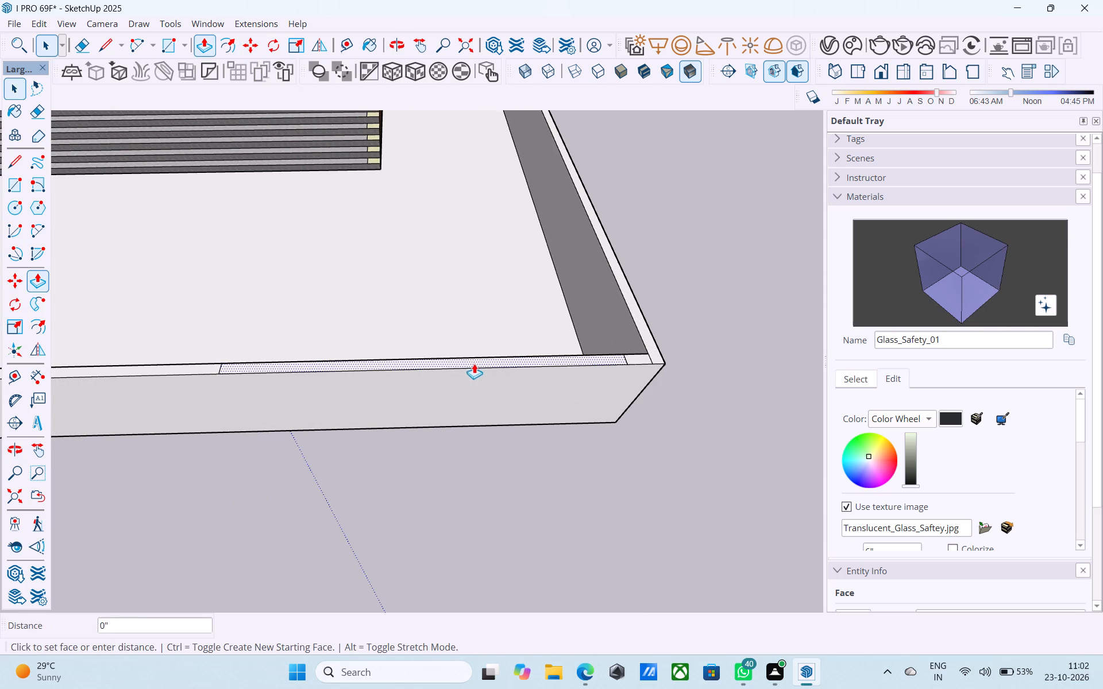
click(416, 358)
scroll(399, 277, down, 4)
middle_drag(382, 315, 426, 295)
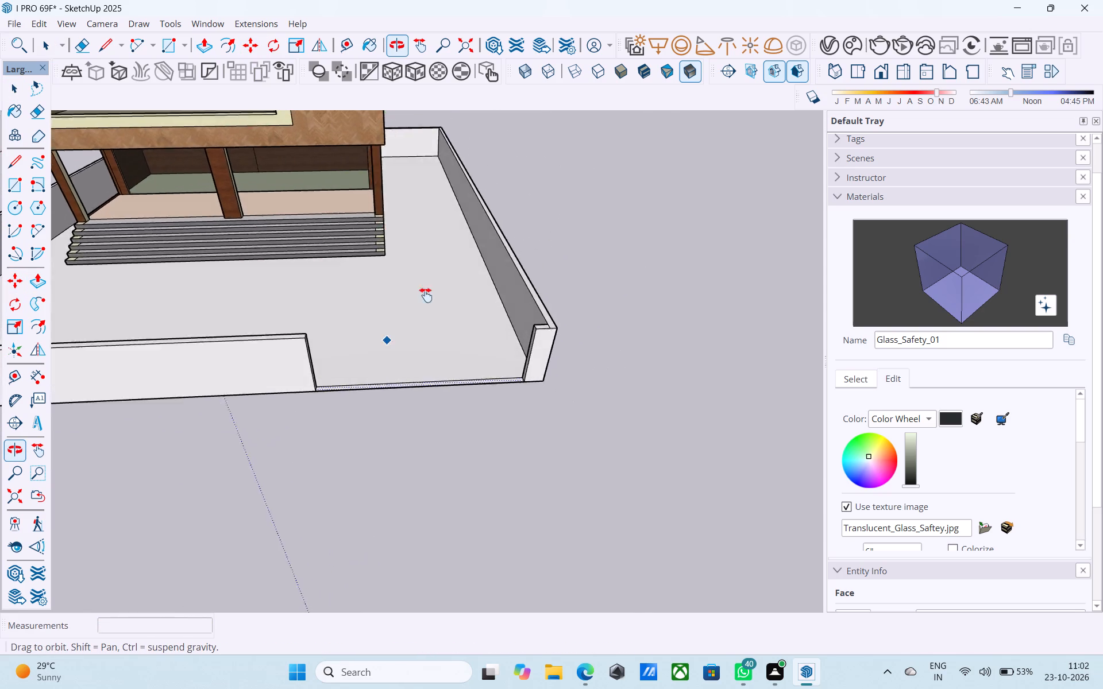
middle_drag(426, 295, 431, 274)
scroll(431, 274, down, 9)
key(ctrl+s)
key(space)
Import the ornate gate model "cong" from Downloads and place it in front of the plot.
scroll(443, 299, down, 2)
scroll(443, 299, up, 2)
scroll(443, 299, down, 2)
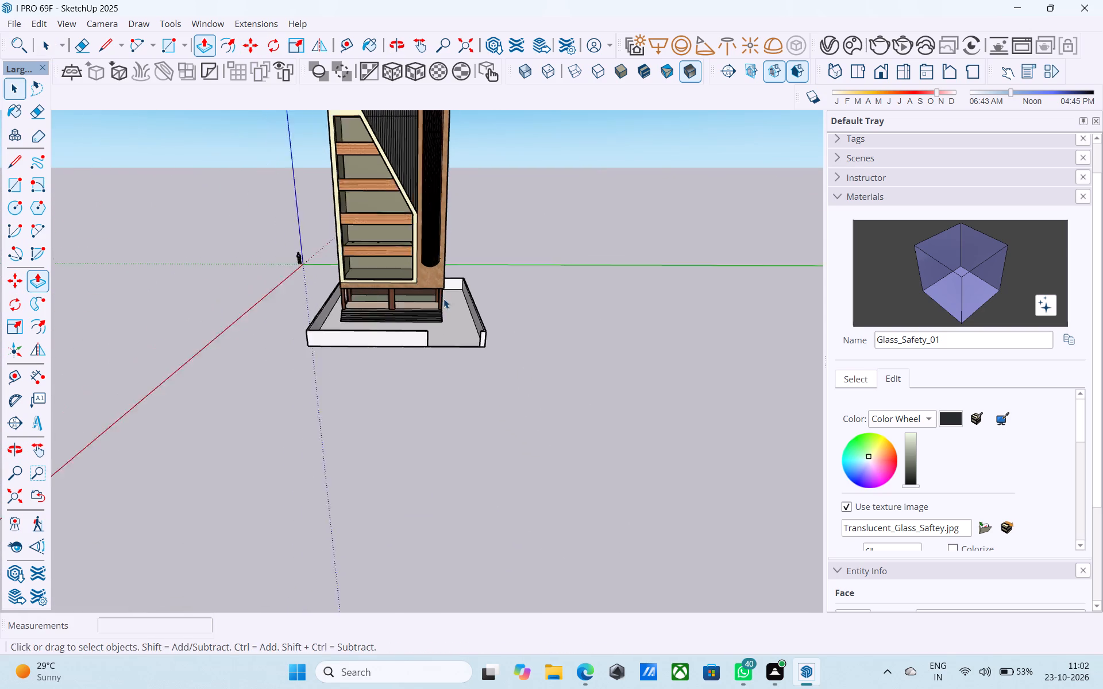
scroll(443, 299, down, 1)
middle_drag(439, 295, 409, 298)
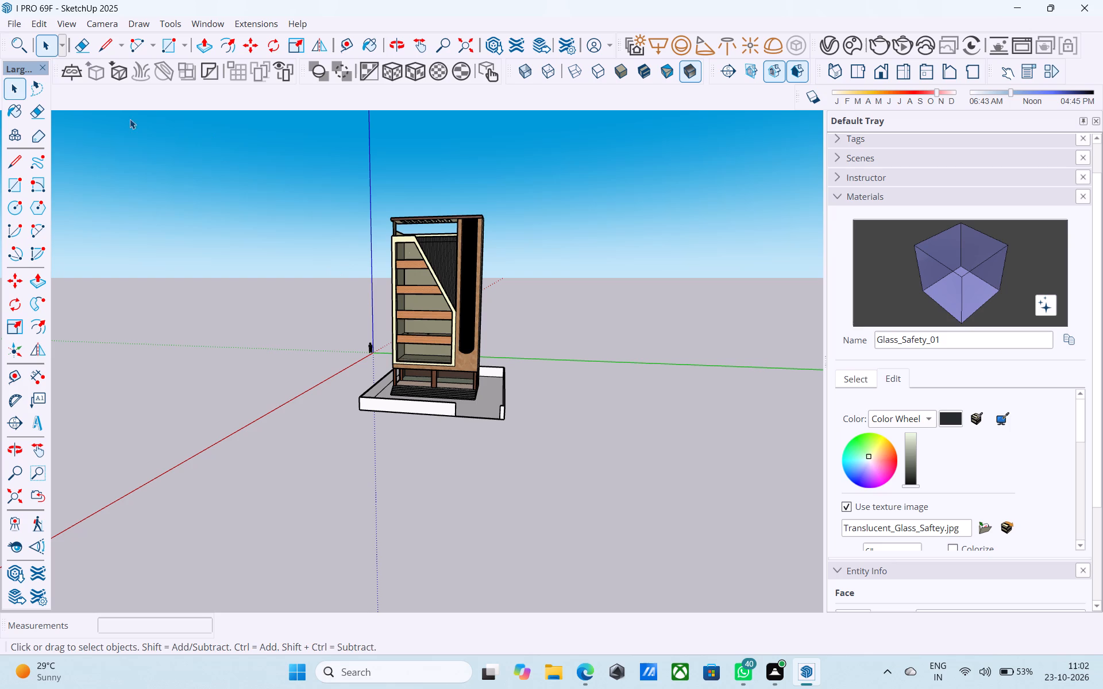
click(17, 21)
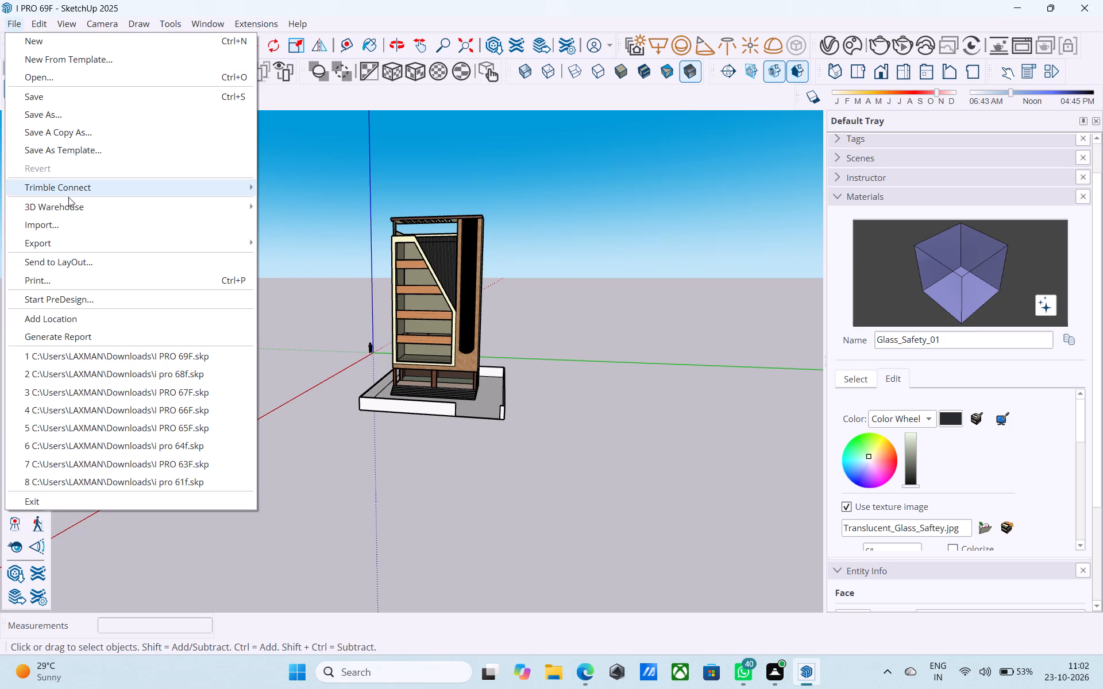
click(68, 223)
scroll(180, 251, down, 5)
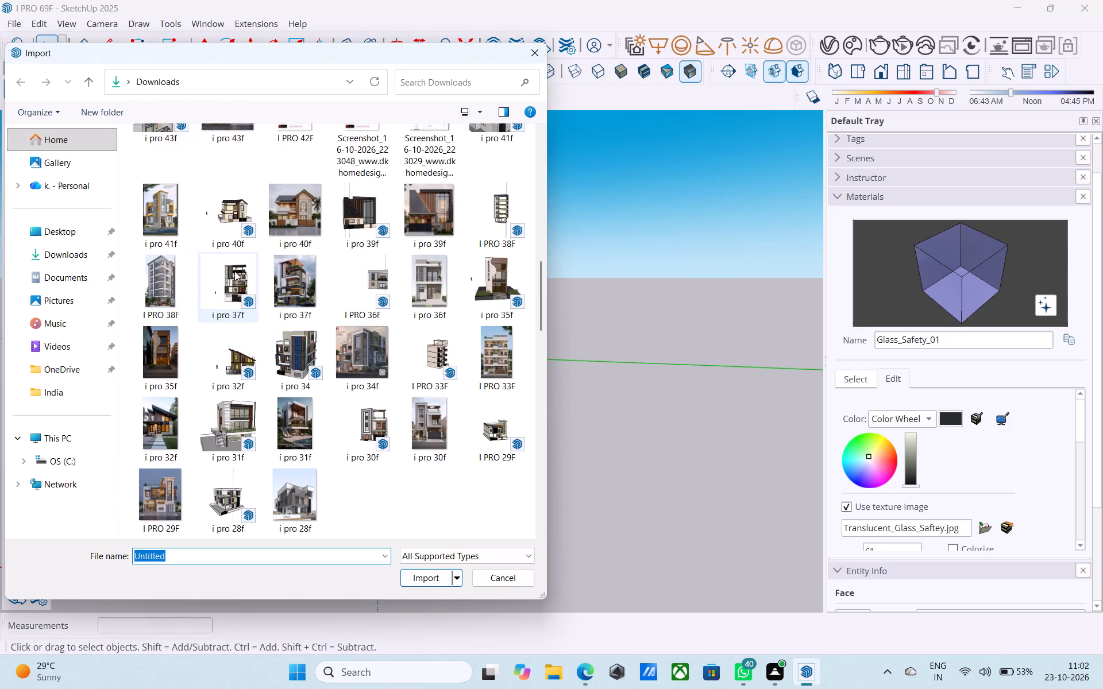
scroll(236, 271, down, 8)
scroll(317, 277, up, 2)
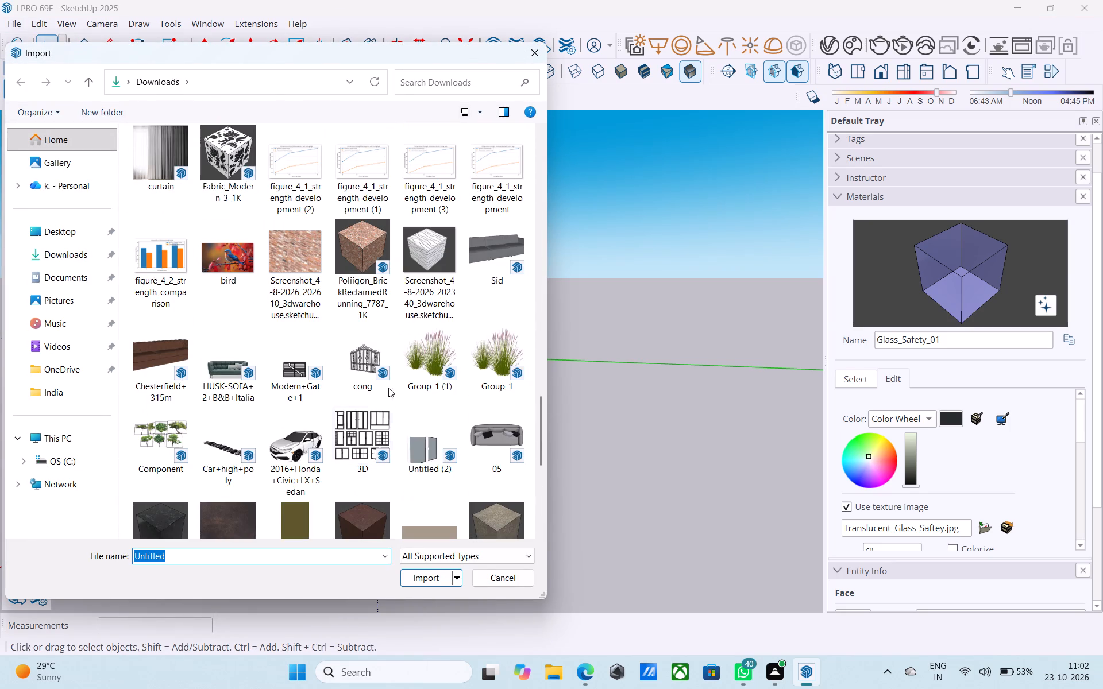
click(375, 351)
click(446, 577)
scroll(507, 347, down, 6)
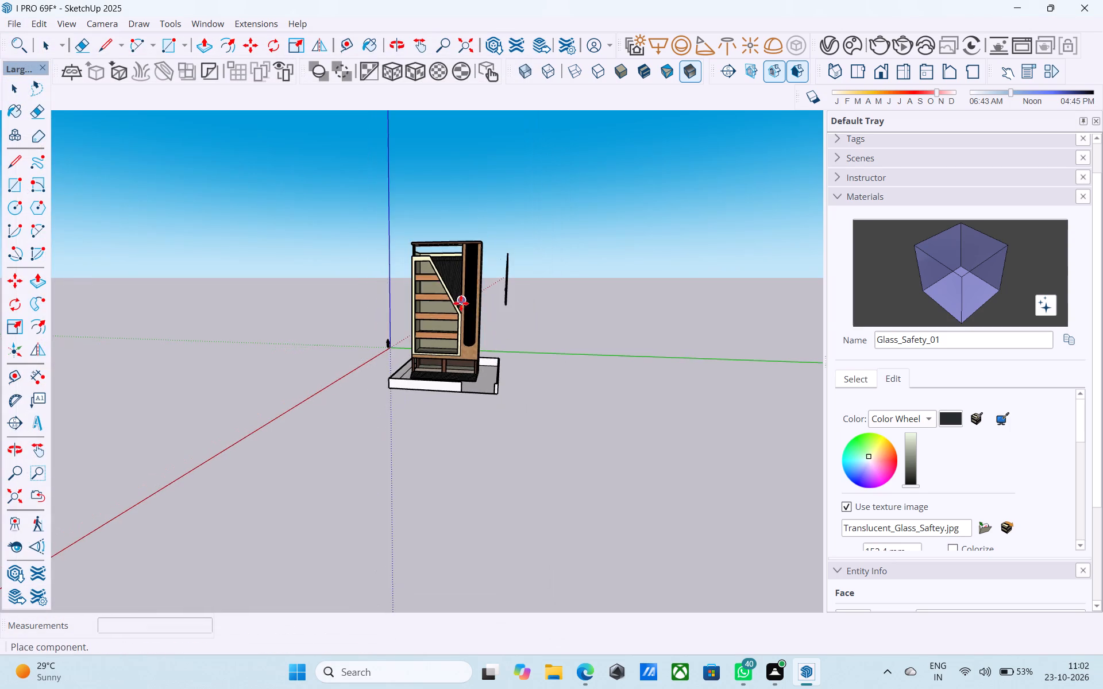
middle_drag(469, 355, 486, 449)
click(484, 435)
Rotate the gate about a quarter turn on the ground plane so it runs parallel to the front wall.
key(q)
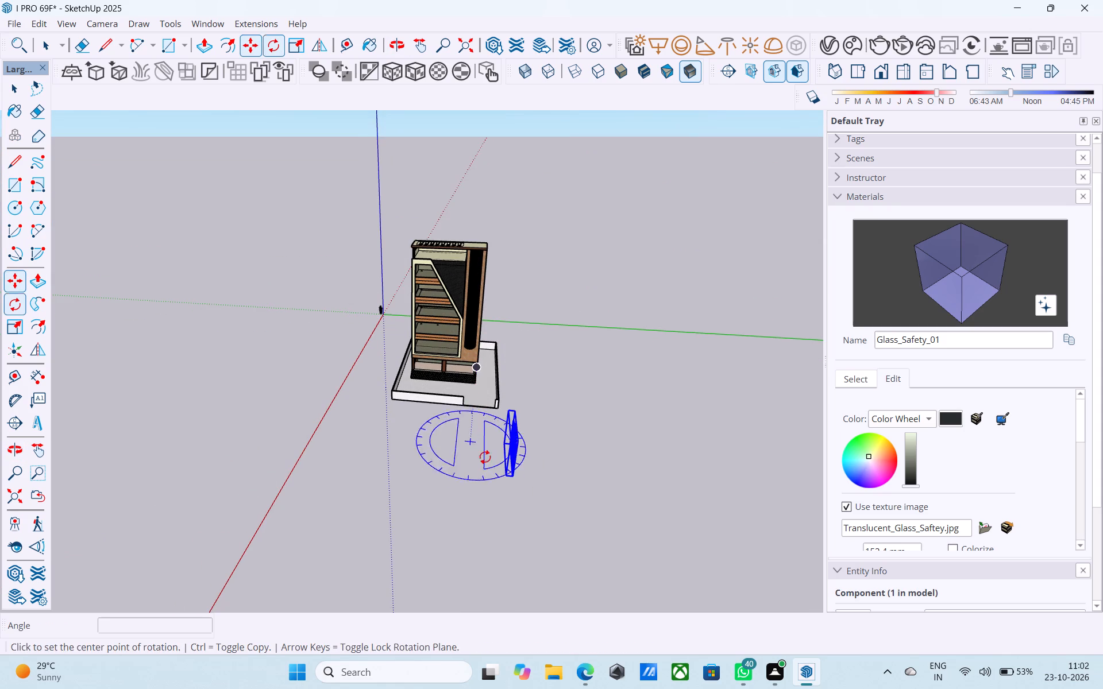
scroll(495, 483, up, 1)
click(476, 493)
click(560, 502)
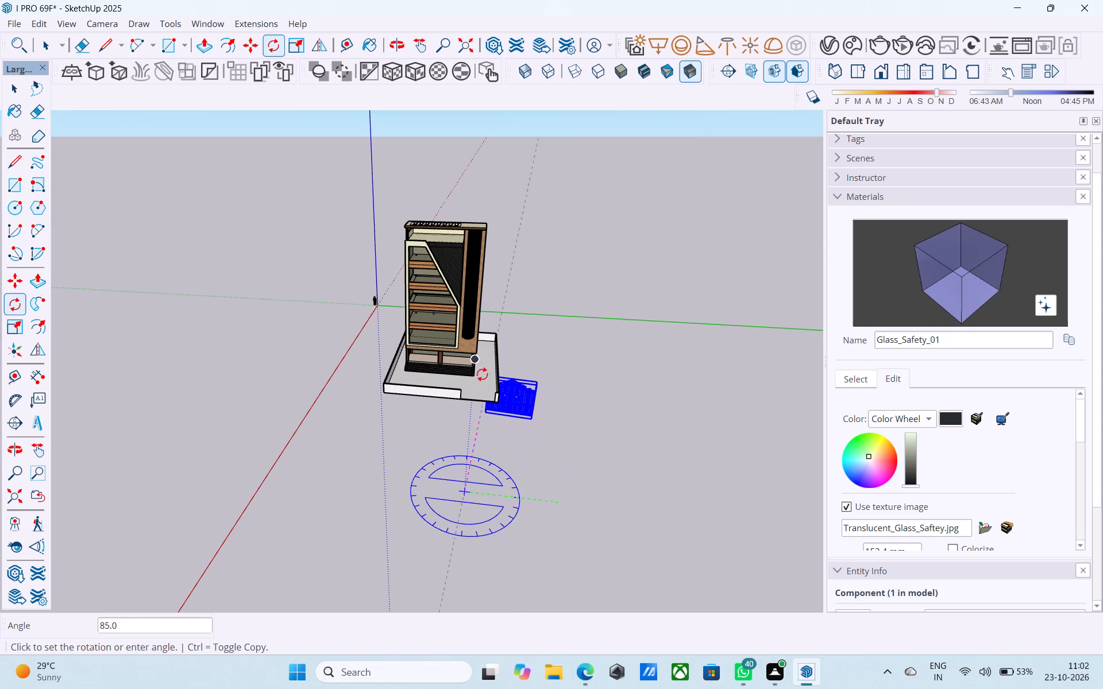
click(465, 384)
scroll(497, 444, up, 11)
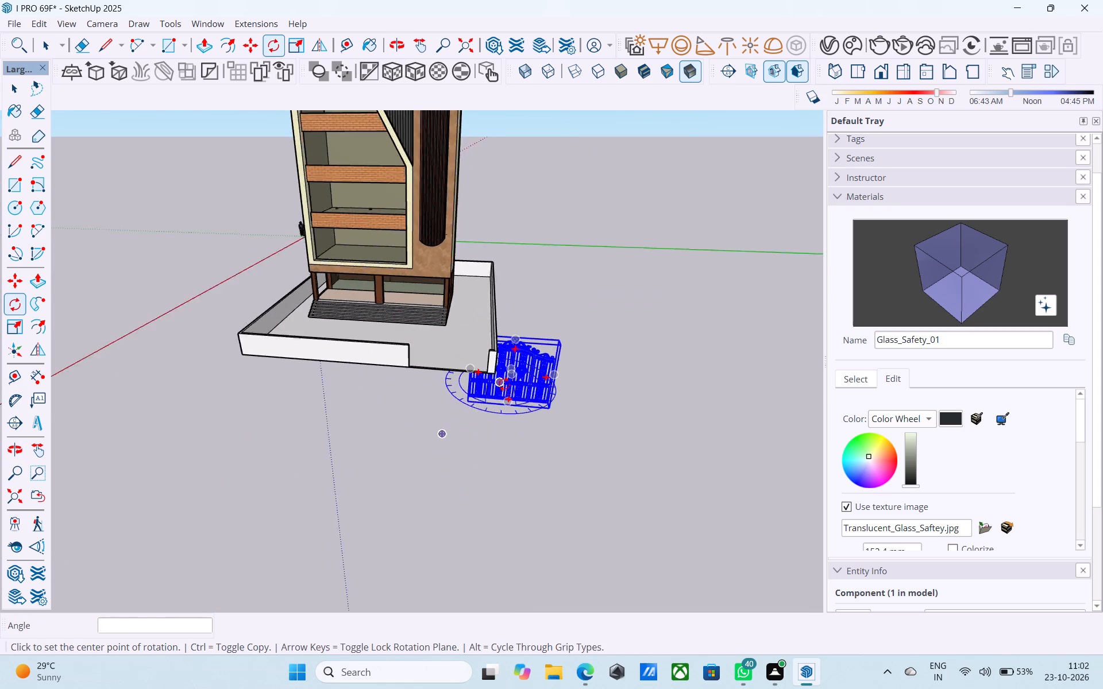
Move the gate by its bottom corner onto the base corner of the wall opening nearest the side wall.
key(space)
key(m)
scroll(583, 416, up, 2)
middle_drag(577, 416, 384, 421)
scroll(599, 470, up, 4)
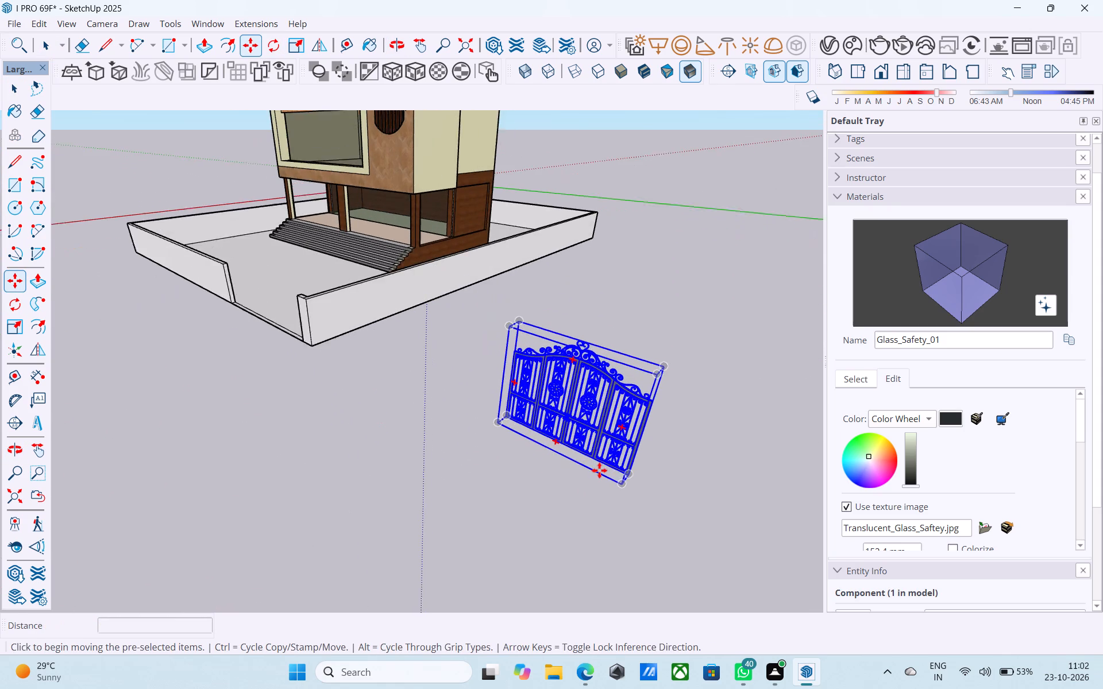
click(635, 473)
scroll(401, 401, down, 4)
middle_drag(401, 402, 623, 516)
scroll(531, 514, up, 5)
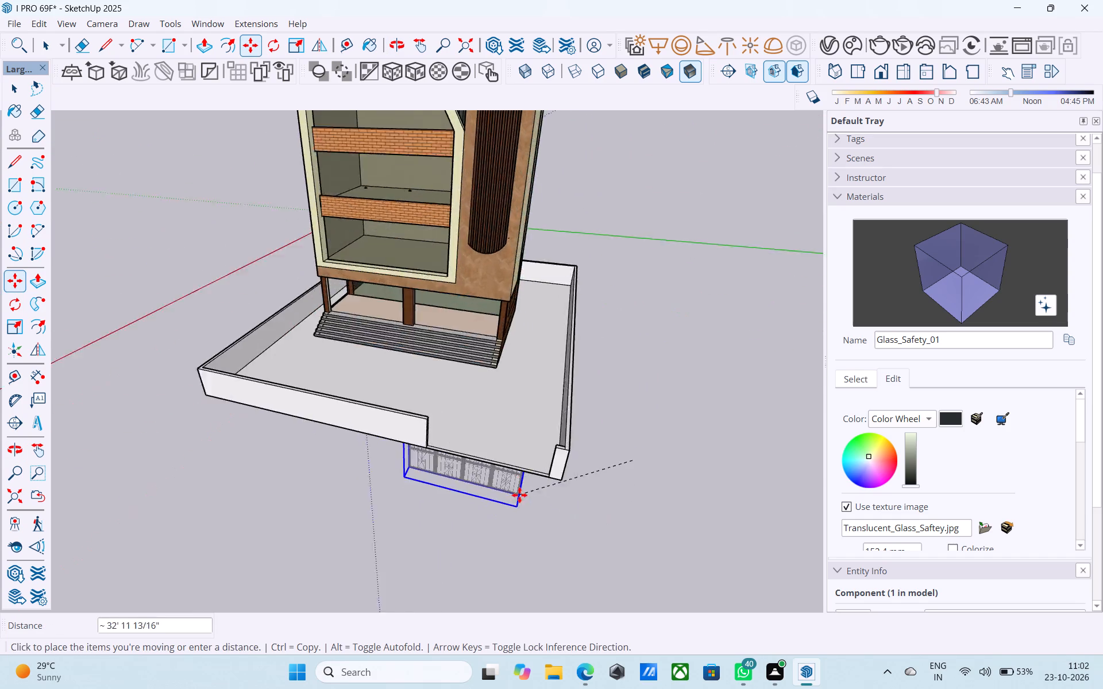
scroll(519, 495, up, 6)
click(592, 463)
Scale the gate uniformly to about 0.60 to suit the opening, and reduce its height by a factor of 0.72.
scroll(588, 456, down, 8)
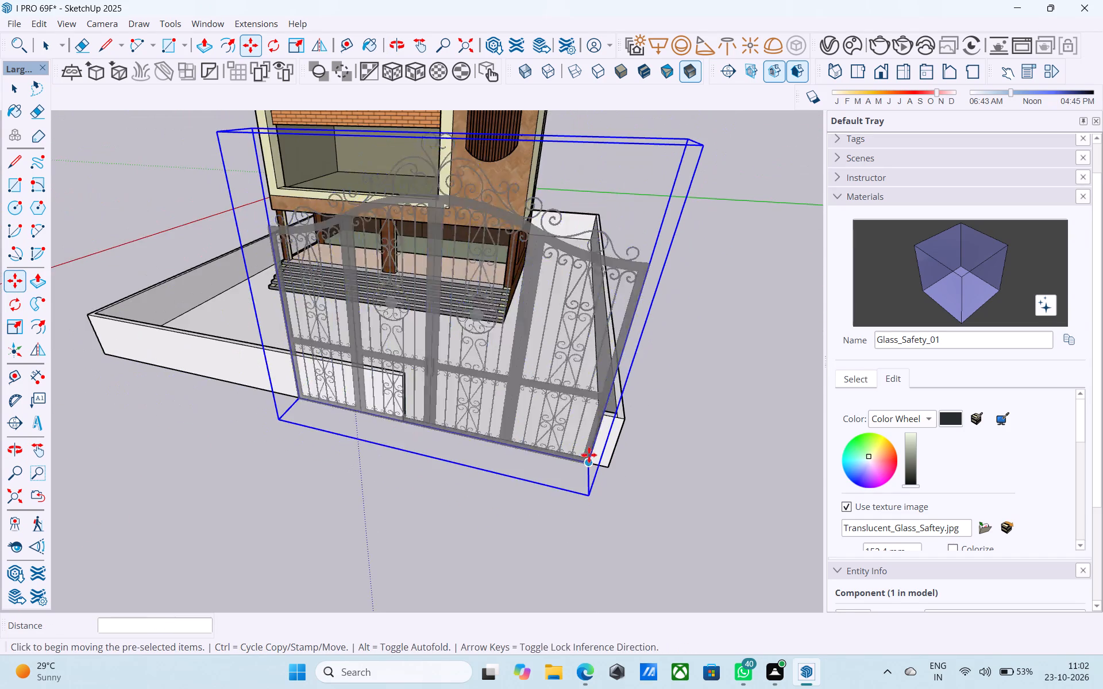
scroll(589, 455, down, 3)
middle_drag(478, 441, 590, 439)
key(s)
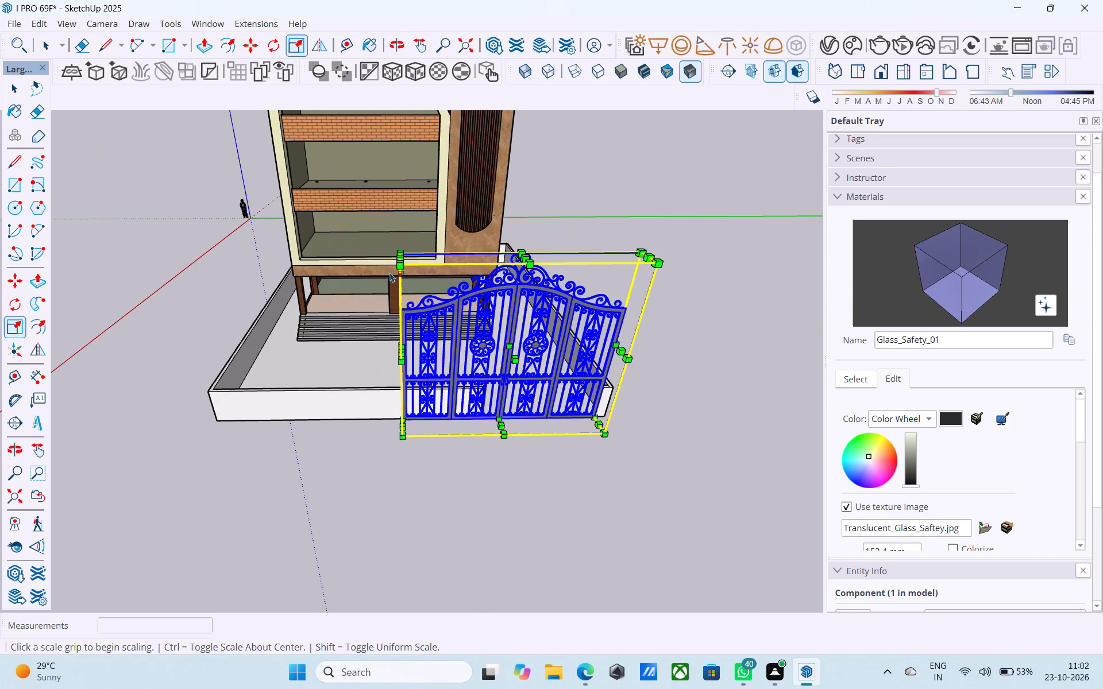
click(395, 267)
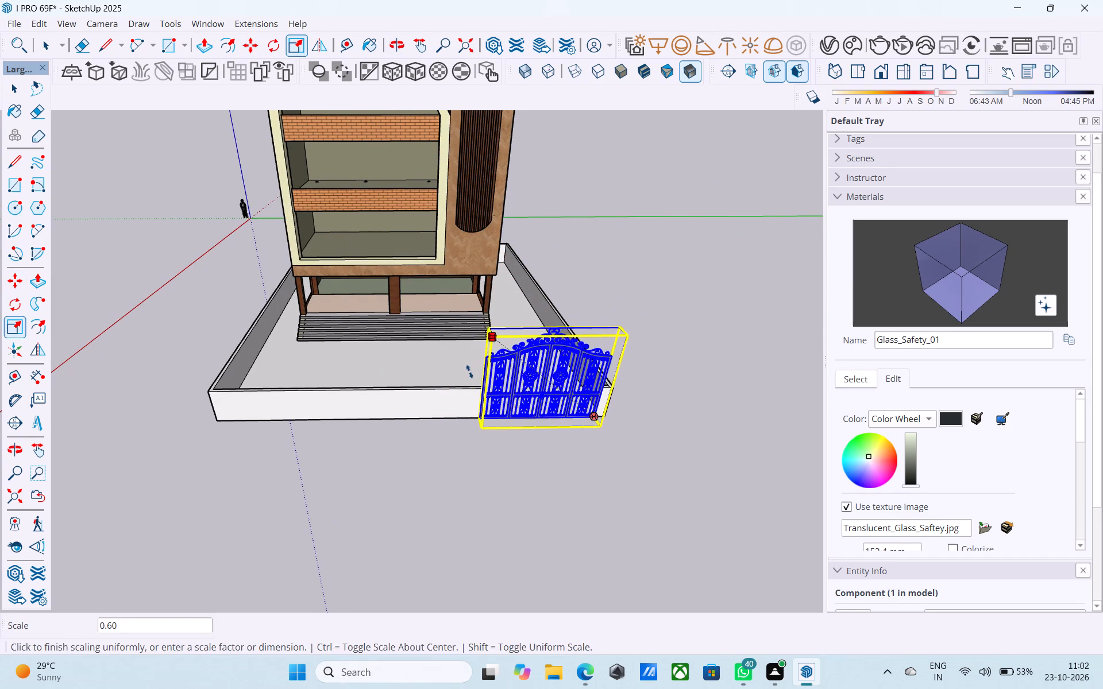
click(475, 377)
scroll(550, 347, up, 1)
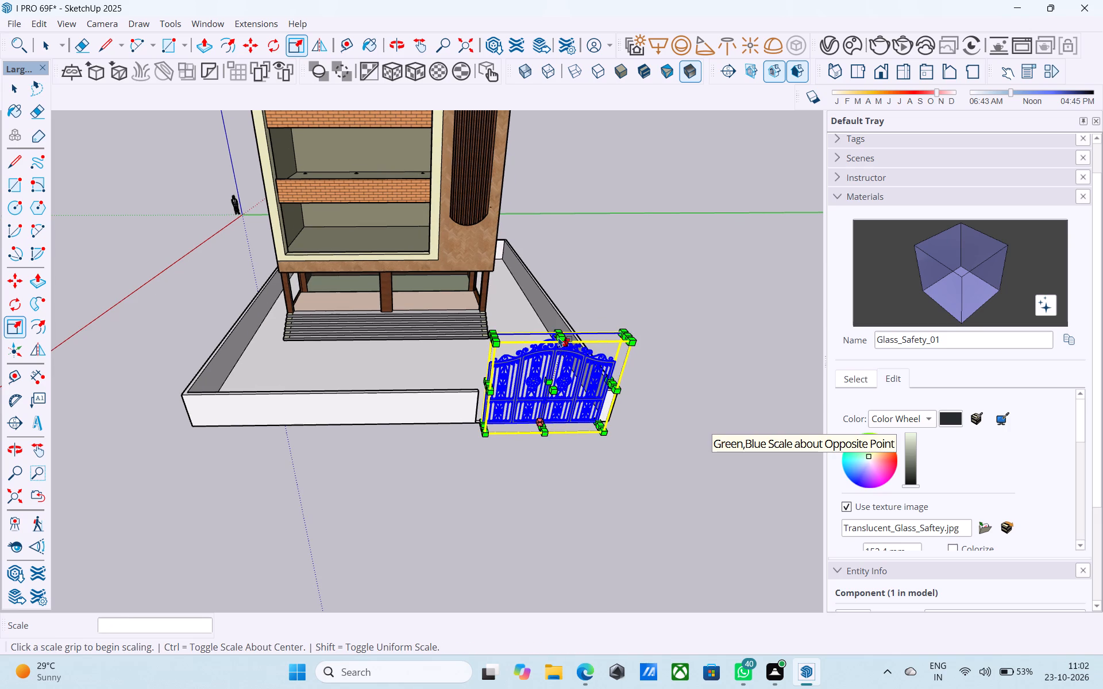
click(557, 335)
click(558, 366)
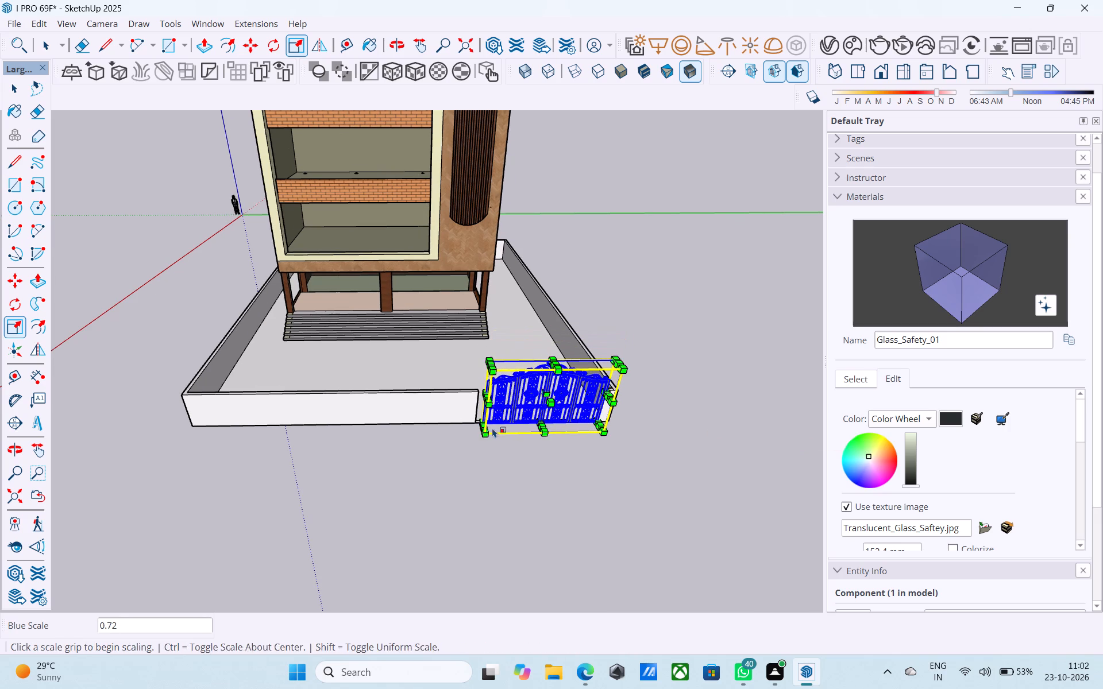
Stretch the gate's width by about 1.03 to meet the long front wall, and save the model.
scroll(491, 427, up, 9)
middle_drag(472, 397, 519, 404)
click(506, 366)
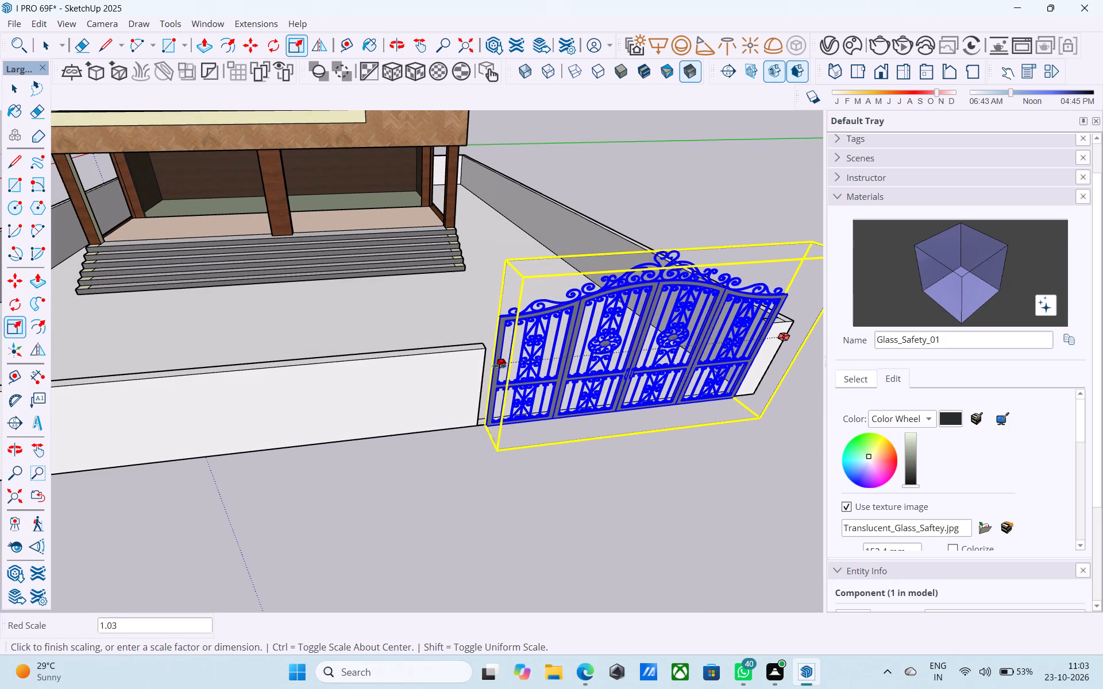
click(490, 362)
scroll(383, 371, down, 4)
middle_drag(404, 386, 330, 360)
scroll(329, 347, down, 5)
key(space)
click(622, 263)
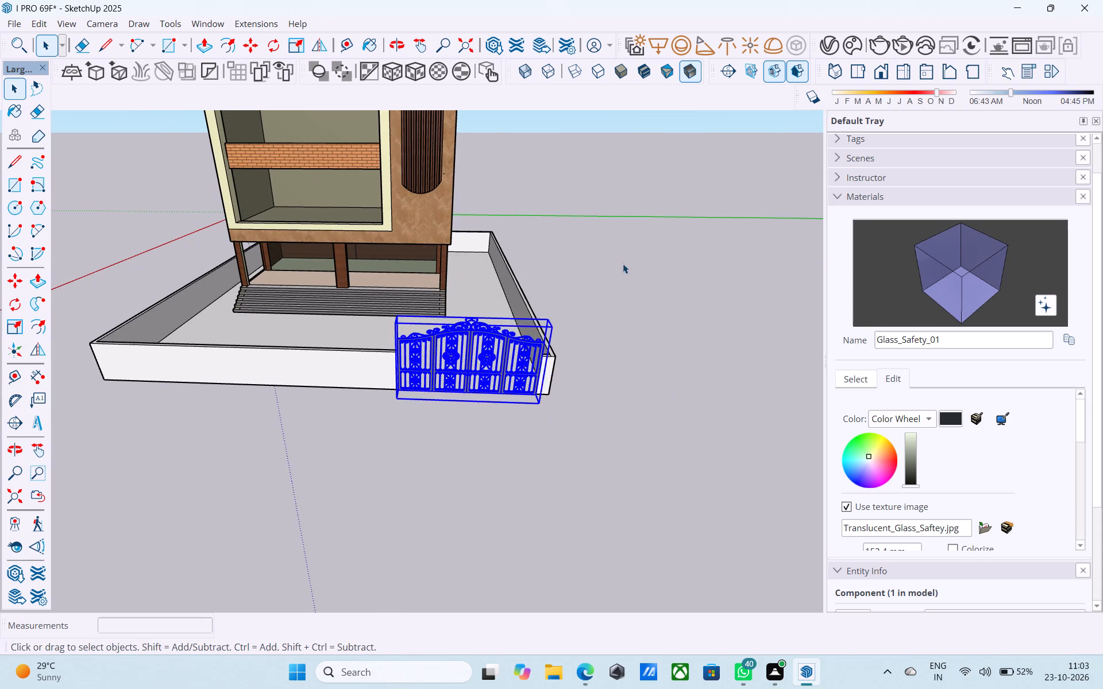
middle_drag(485, 357, 496, 297)
key(ctrl+s)
Examine the gate, compound wall and building from the side, front and above, and save the model.
middle_drag(498, 334, 126, 434)
middle_drag(395, 391, 341, 386)
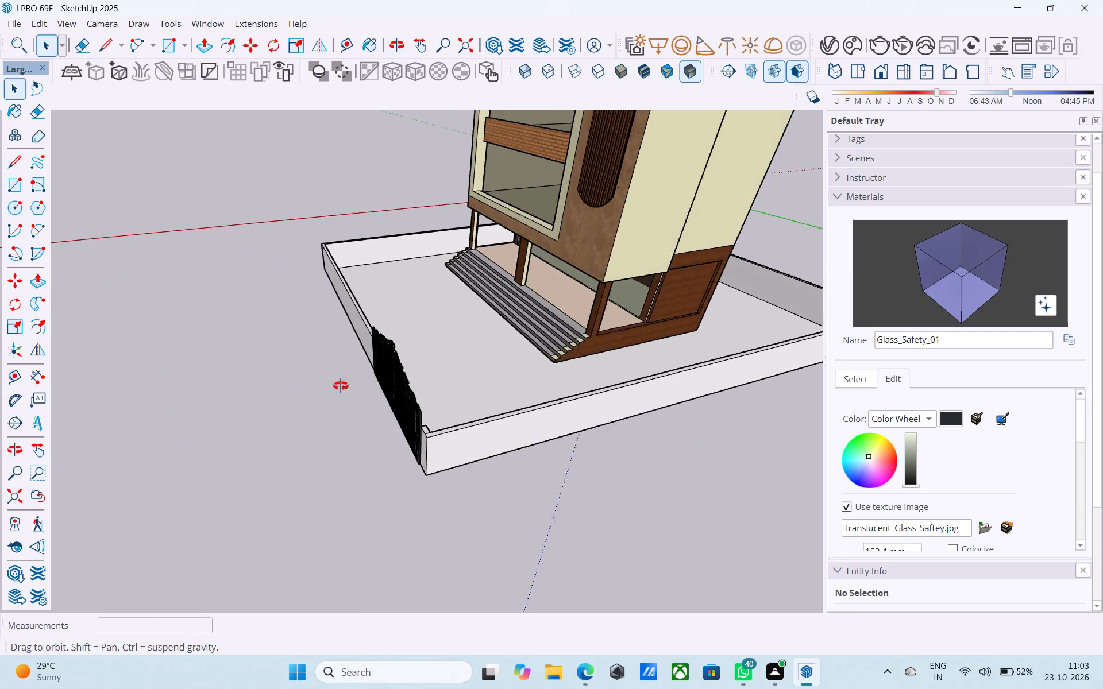
middle_drag(341, 386, 213, 385)
scroll(403, 361, up, 3)
middle_drag(373, 371, 602, 339)
scroll(602, 340, up, 1)
scroll(421, 330, down, 4)
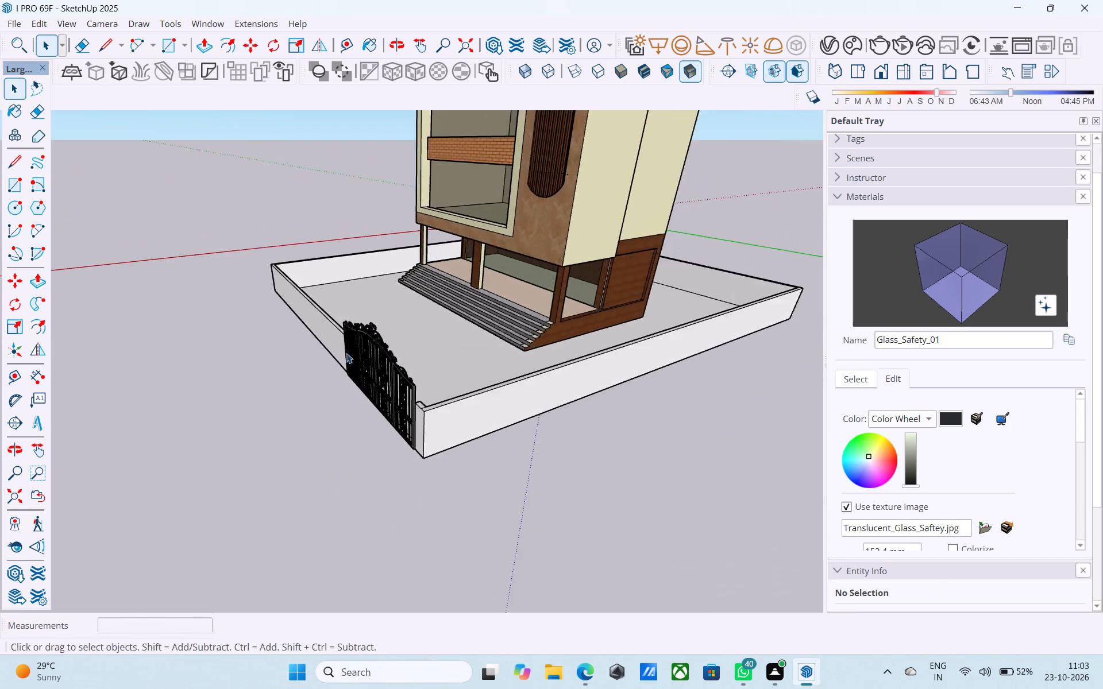
middle_drag(345, 355, 569, 300)
scroll(565, 297, down, 5)
middle_drag(451, 351, 503, 328)
scroll(503, 328, up, 1)
scroll(449, 342, down, 10)
middle_drag(439, 351, 499, 359)
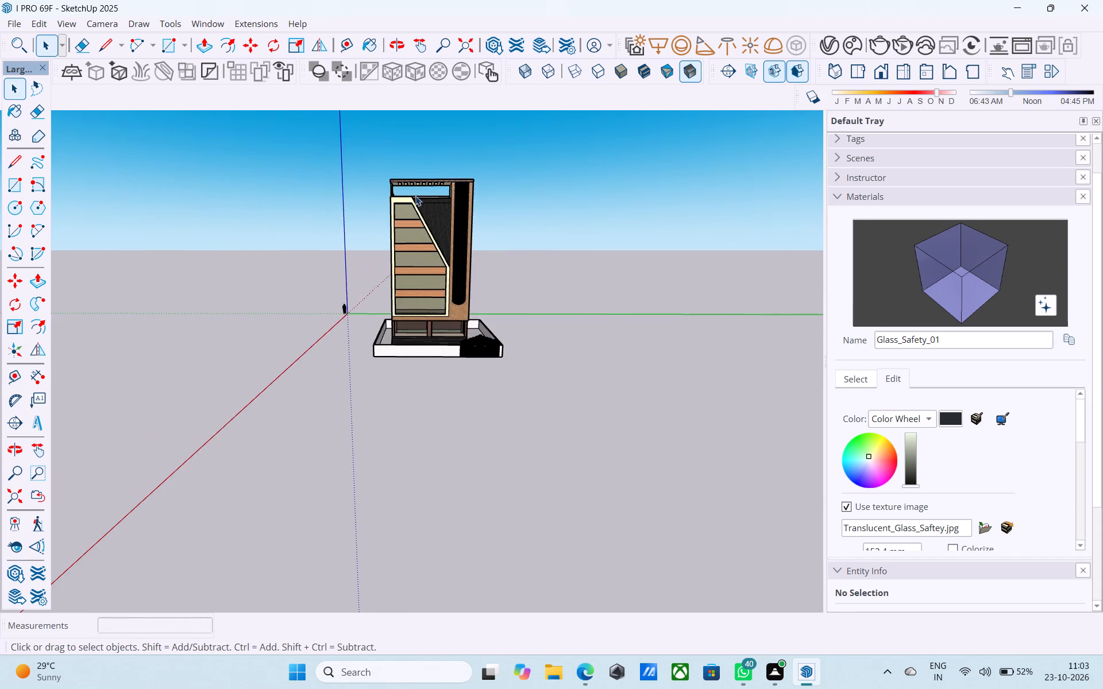
scroll(416, 192, up, 7)
key(ctrl+s)
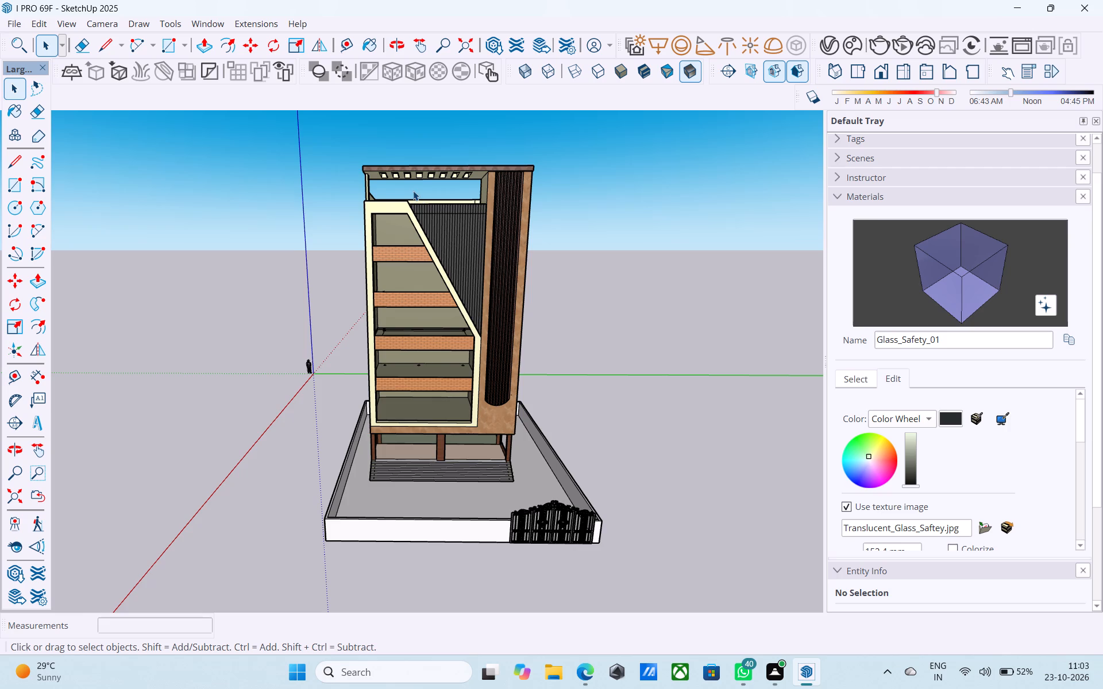
scroll(413, 190, down, 4)
middle_drag(412, 193, 425, 211)
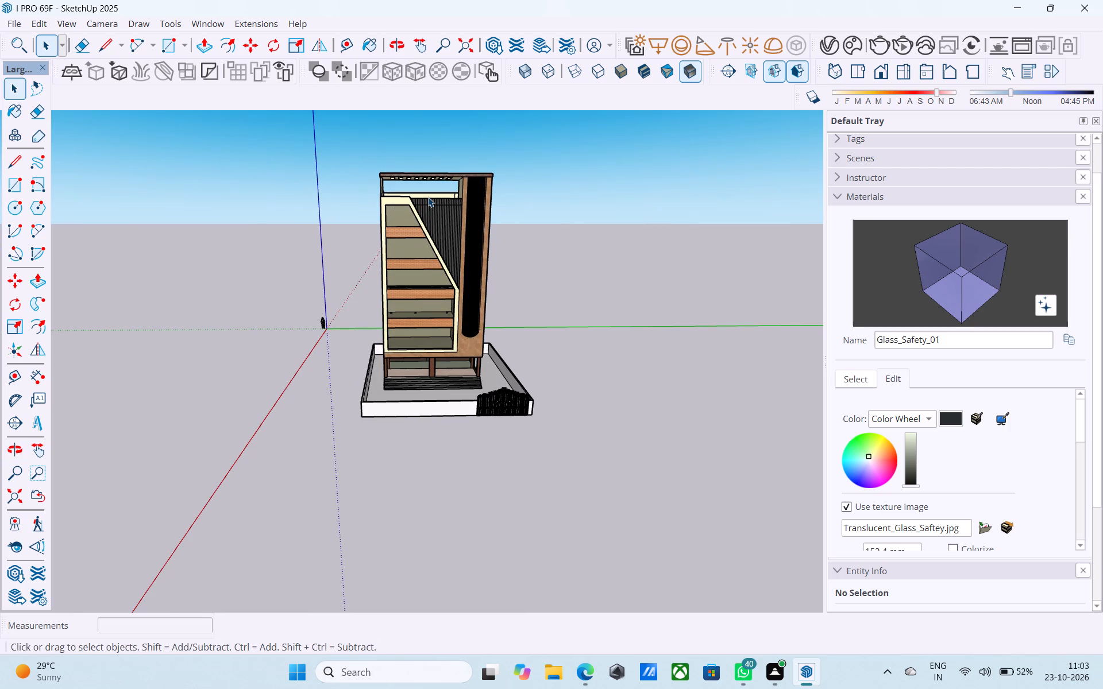
Examine the building, compound wall and gate from low front and raised viewpoints, and save the model.
scroll(428, 197, down, 3)
middle_drag(430, 311, 418, 244)
scroll(416, 245, up, 3)
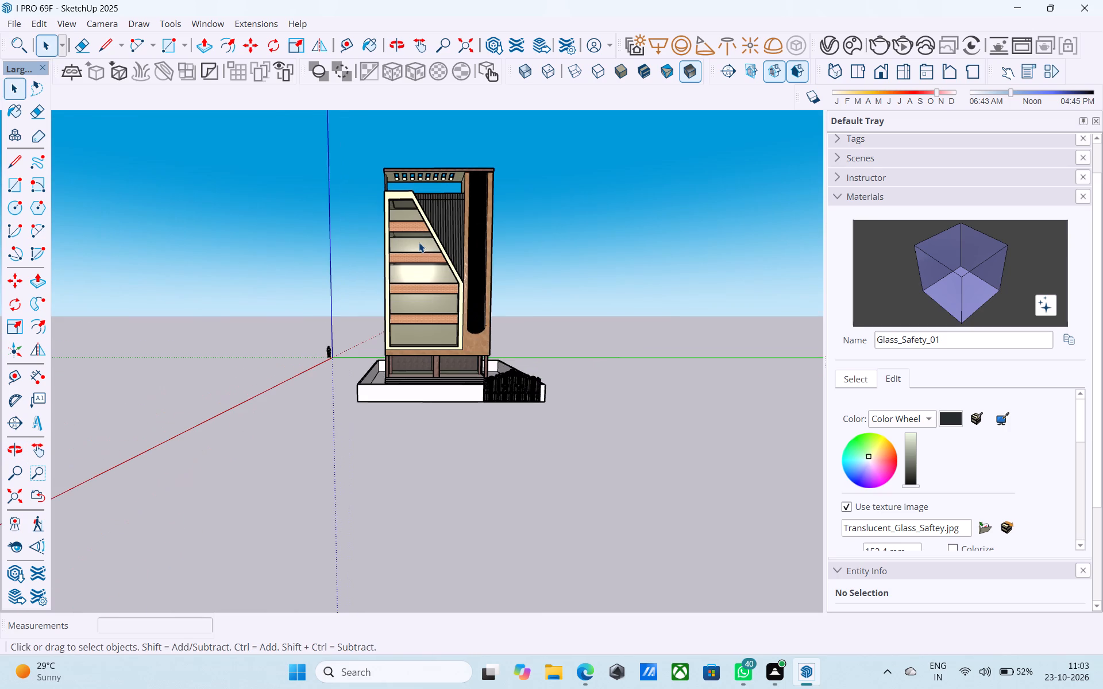
key(ctrl+s)
middle_drag(379, 266, 346, 339)
scroll(416, 312, up, 2)
scroll(414, 322, down, 3)
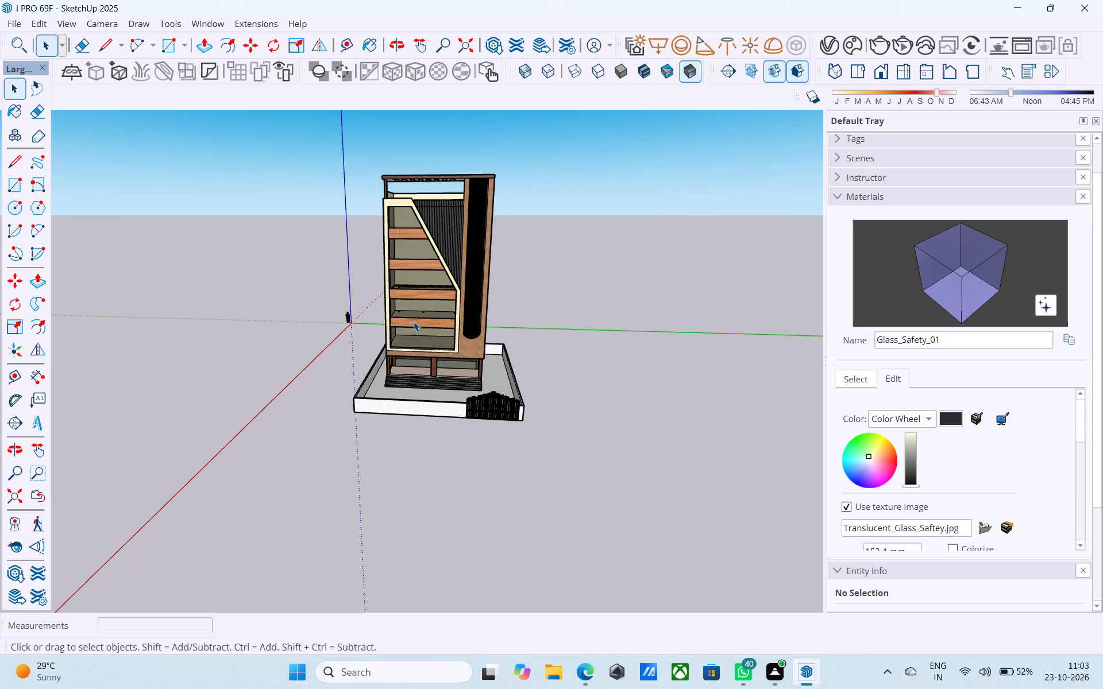
scroll(414, 322, up, 1)
key(ctrl+s)
key(space)
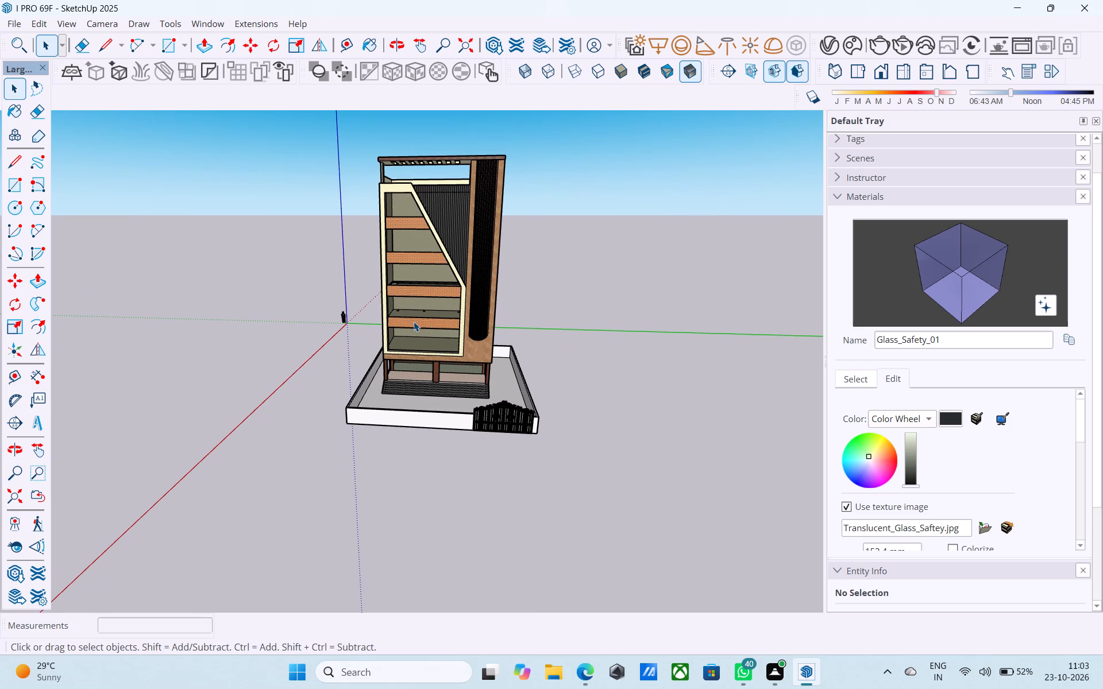
scroll(413, 324, down, 1)
middle_drag(413, 324, 480, 336)
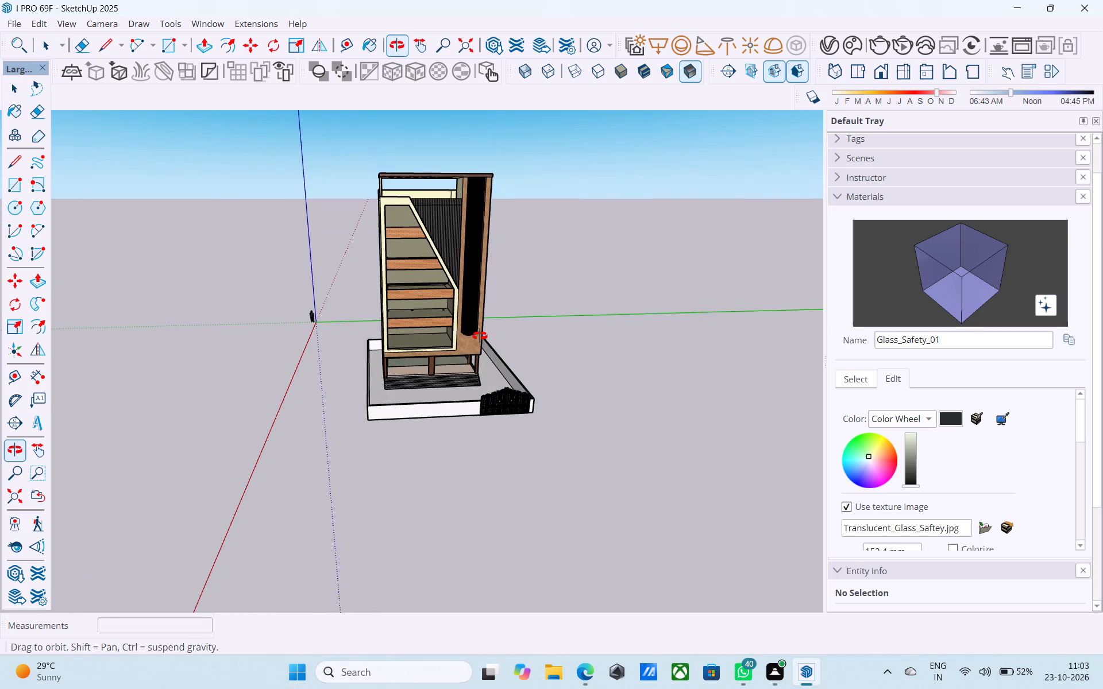
middle_drag(480, 336, 480, 338)
middle_drag(472, 358, 483, 486)
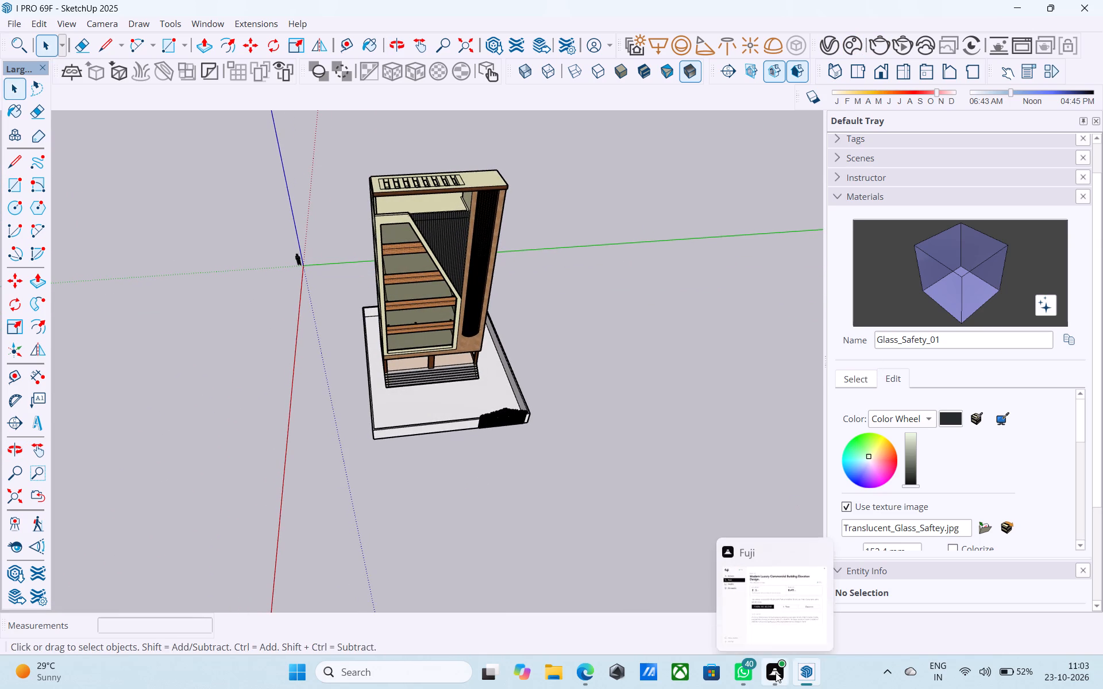
middle_drag(560, 451, 465, 221)
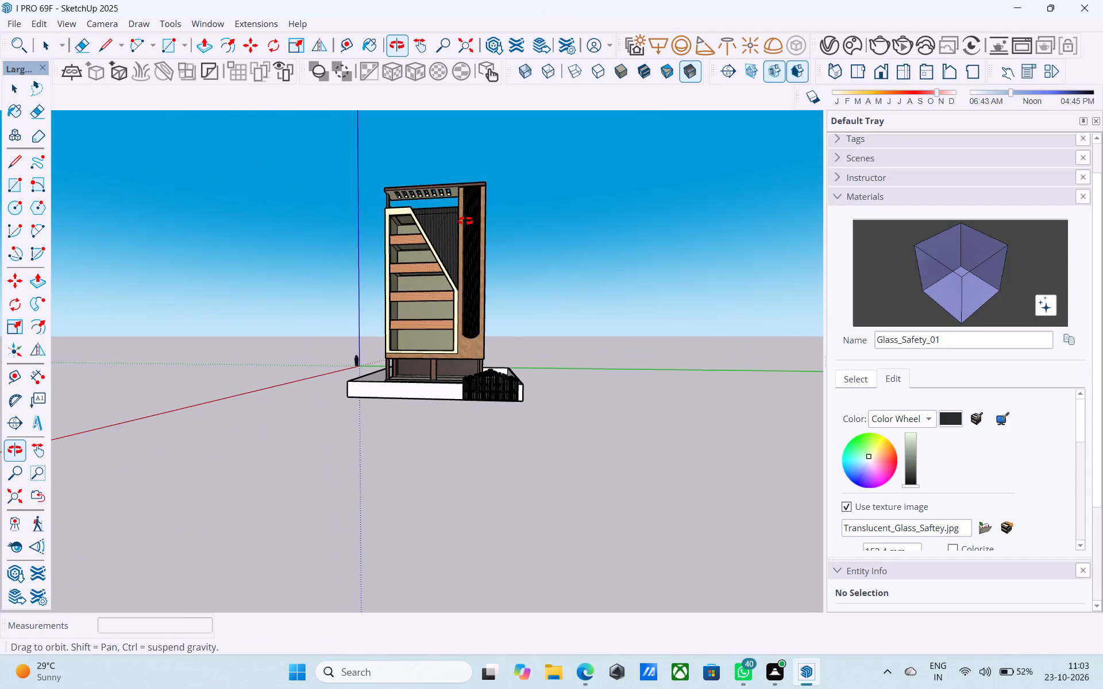
Paint the ground surface inside the compound wall with Plaster_03_1K from the Plaster materials, and save the model.
middle_drag(465, 221, 523, 458)
scroll(457, 427, up, 7)
click(448, 421)
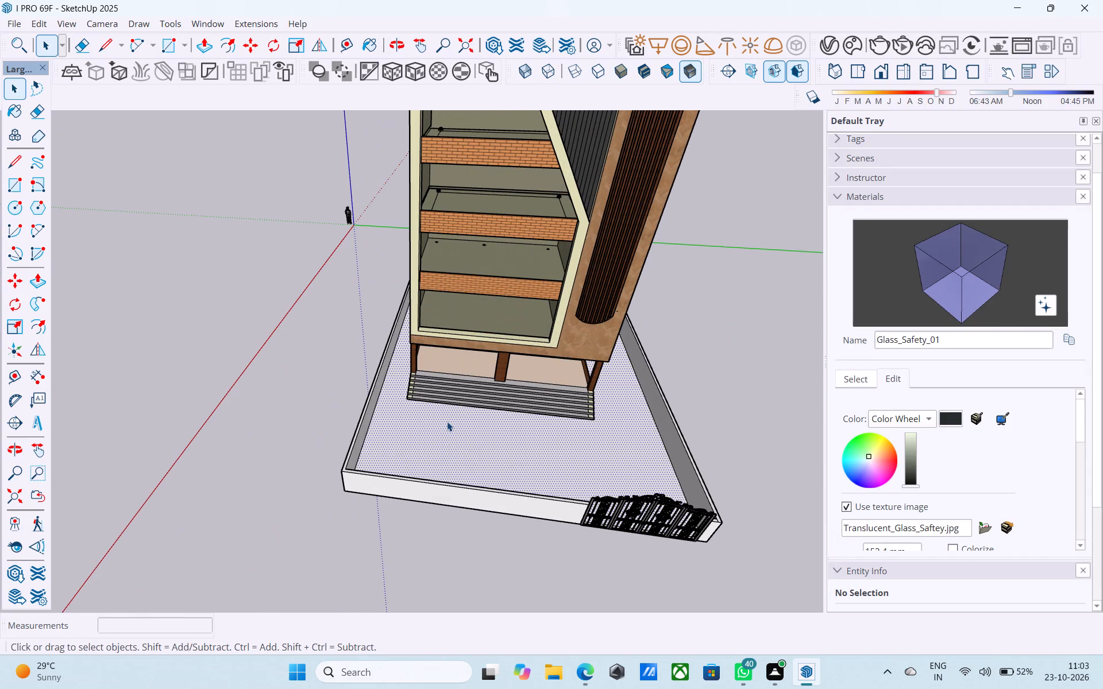
click(857, 379)
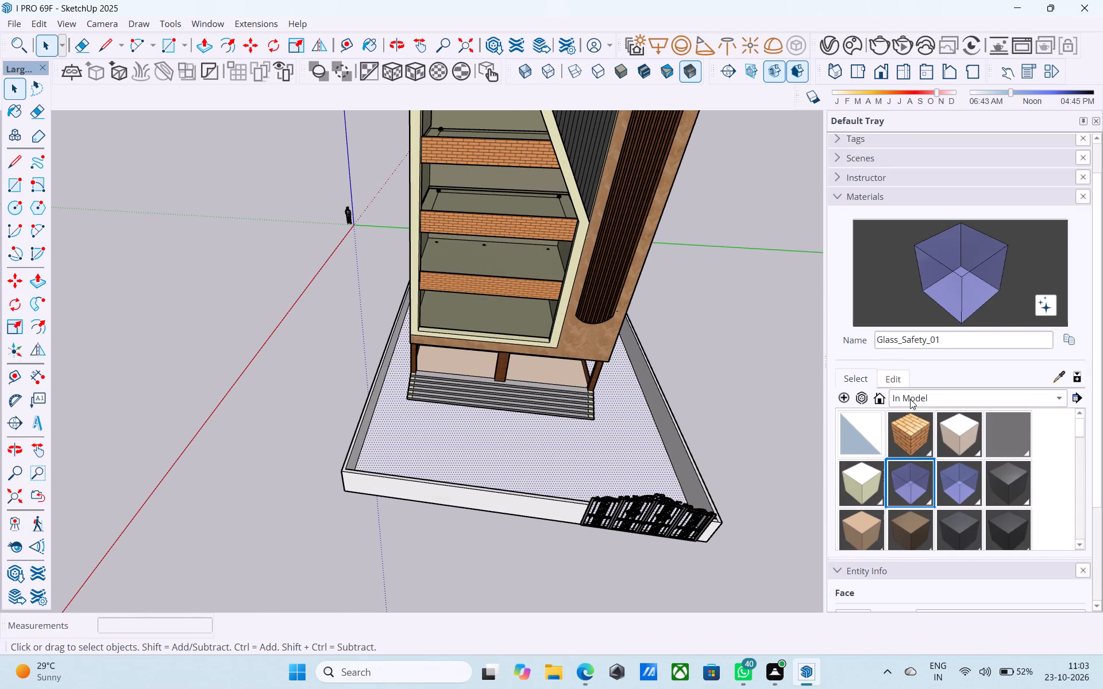
click(910, 399)
click(923, 502)
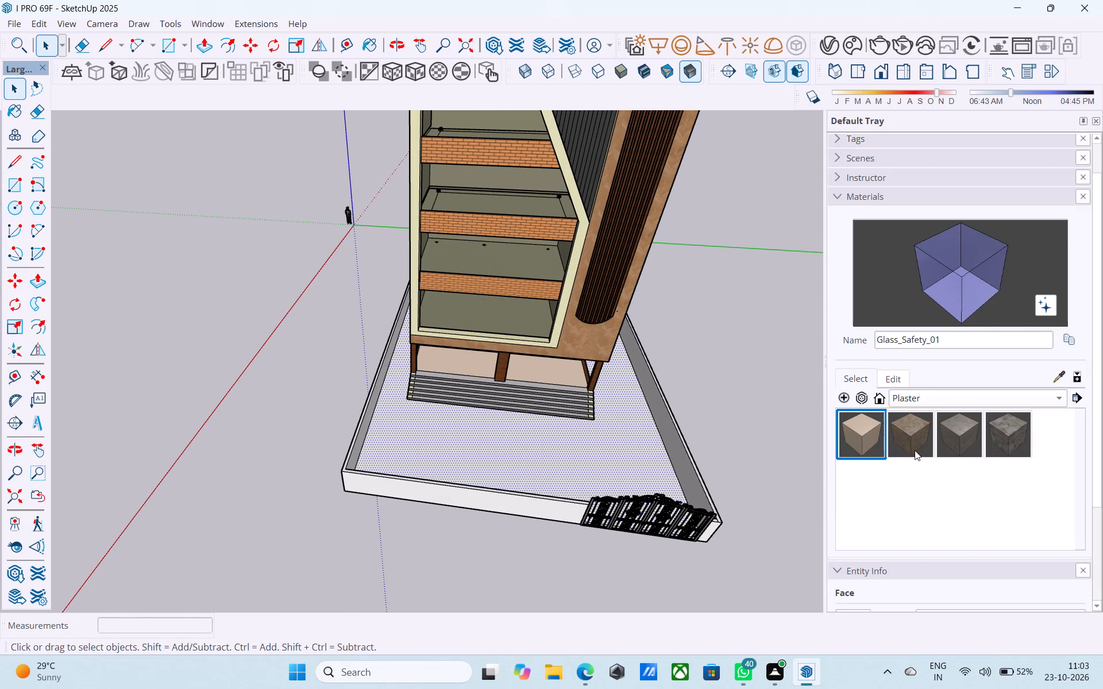
click(914, 427)
scroll(496, 439, up, 3)
click(436, 446)
middle_drag(429, 446, 467, 378)
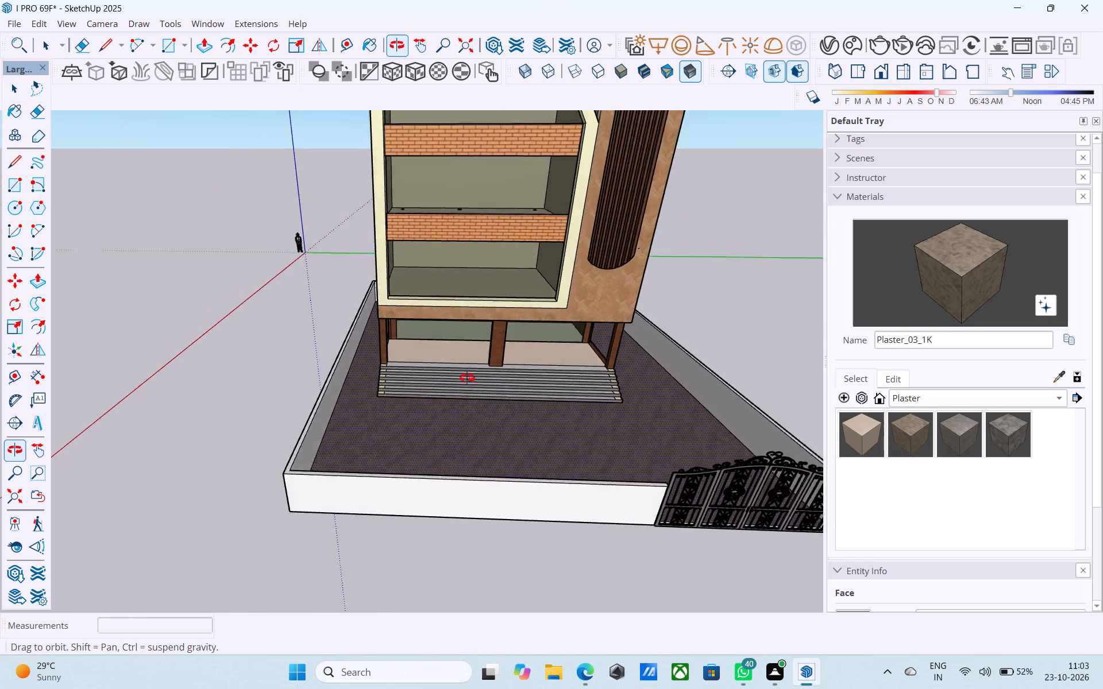
middle_drag(467, 378, 449, 332)
key(space)
scroll(448, 331, down, 8)
click(330, 335)
scroll(446, 324, up, 4)
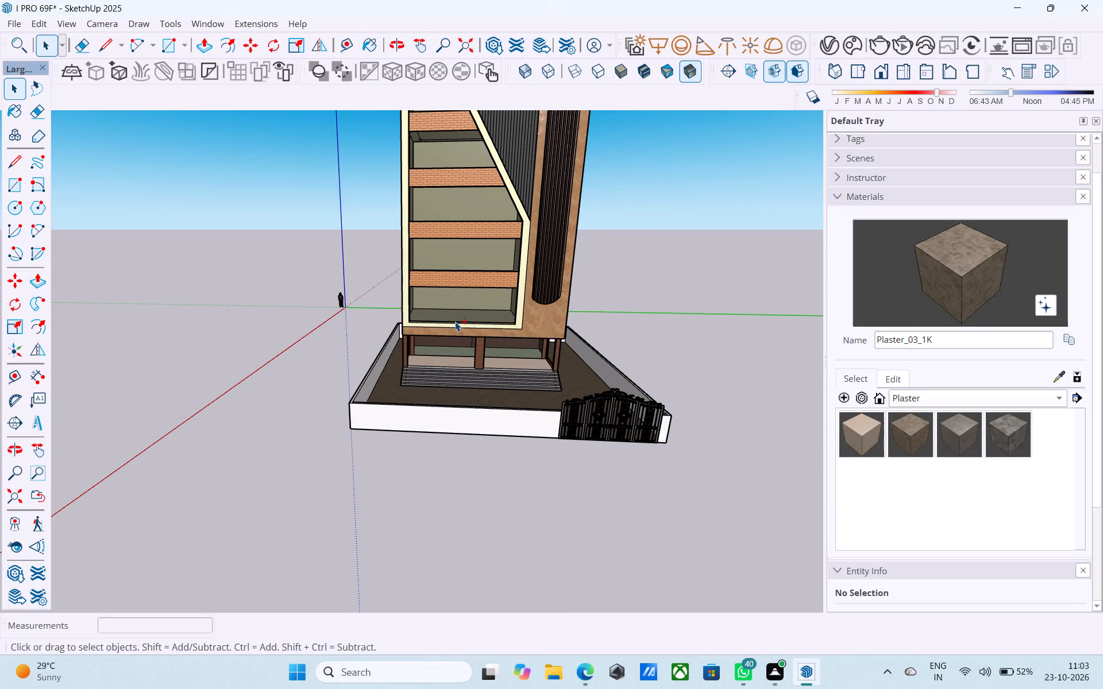
key(ctrl+s)
Examine the plastered ground, entrance steps, gate and whole building up close and from afar, and save the model.
shift+middle_drag(454, 339, 448, 482)
scroll(448, 485, down, 4)
middle_drag(452, 503, 454, 427)
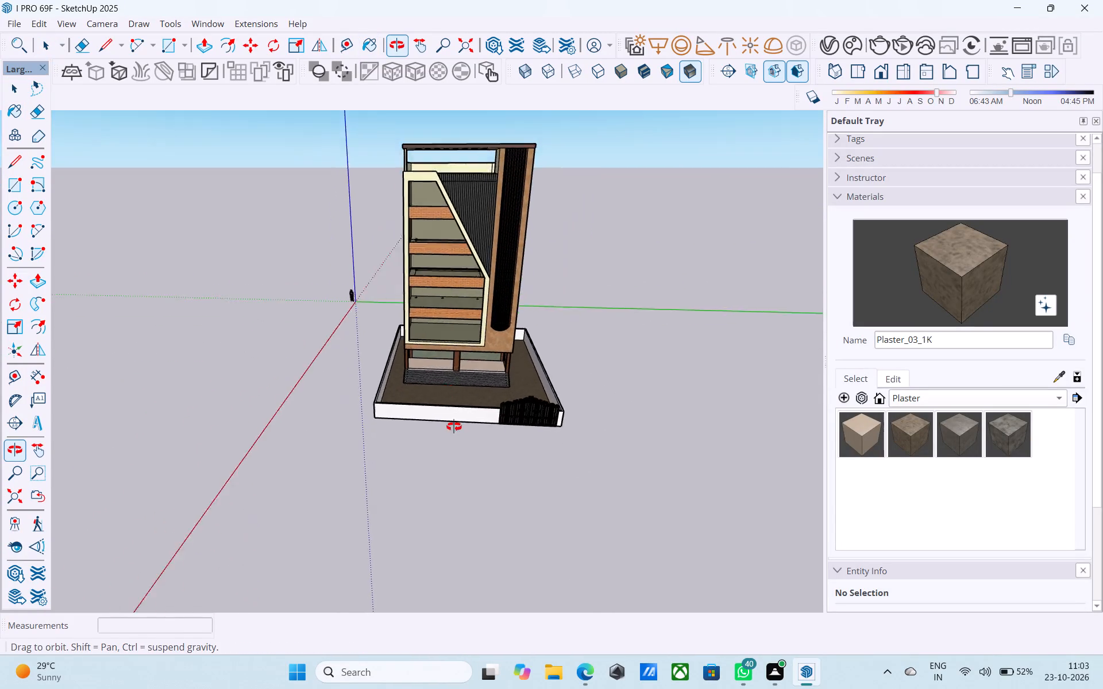
middle_drag(454, 427, 454, 491)
scroll(464, 456, up, 2)
scroll(468, 440, down, 1)
scroll(469, 433, up, 19)
middle_drag(468, 416, 463, 438)
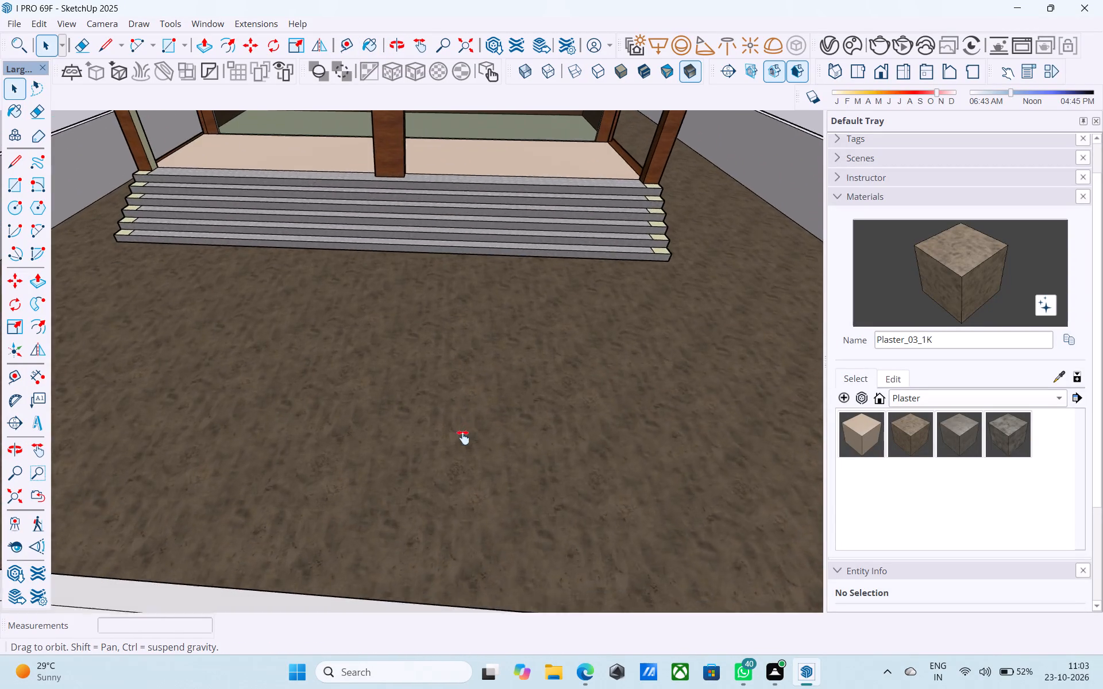
middle_drag(463, 438, 467, 314)
scroll(445, 518, up, 1)
scroll(467, 314, down, 15)
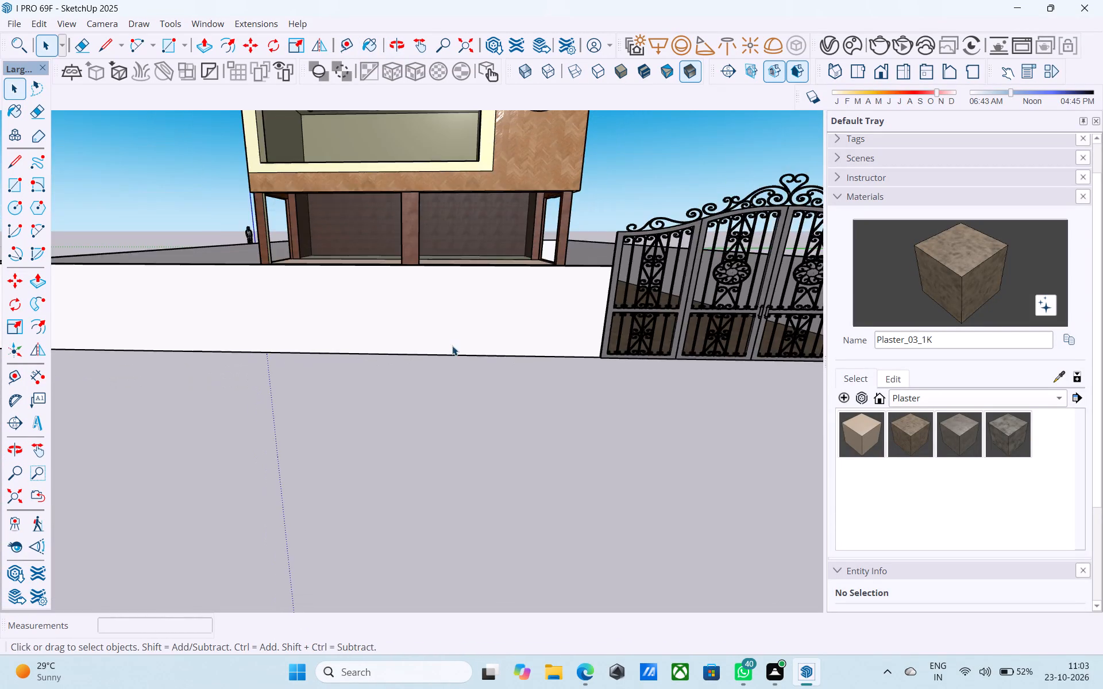
scroll(452, 346, down, 11)
middle_drag(477, 343, 479, 499)
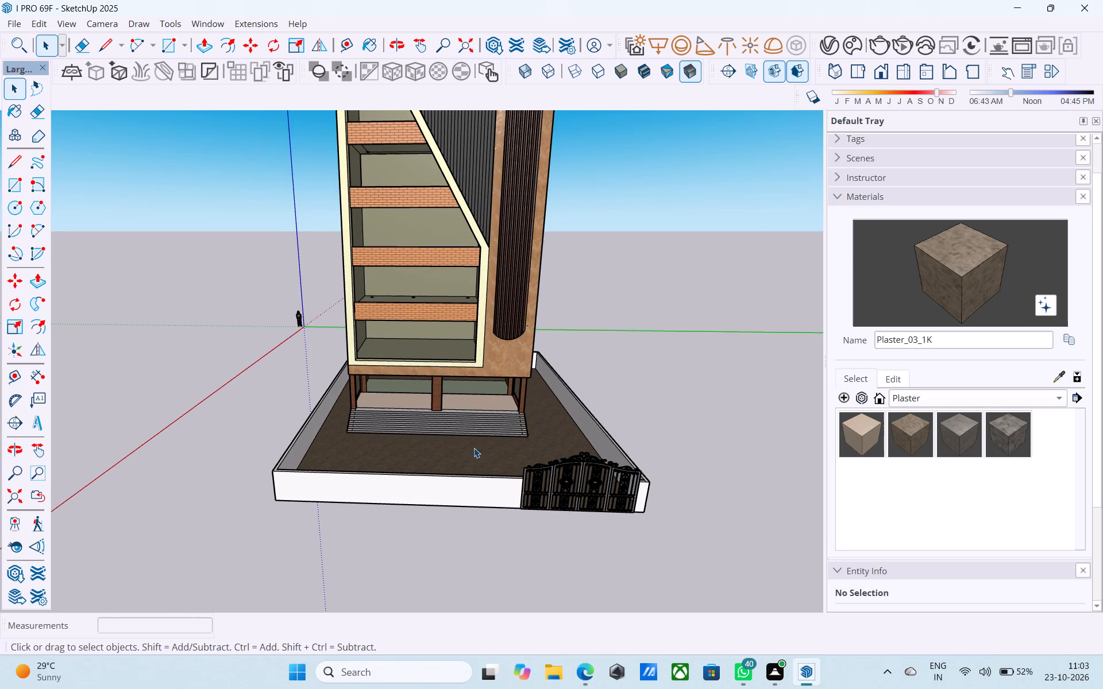
scroll(469, 434, down, 5)
shift+middle_drag(467, 432, 481, 455)
key(ctrl+s)
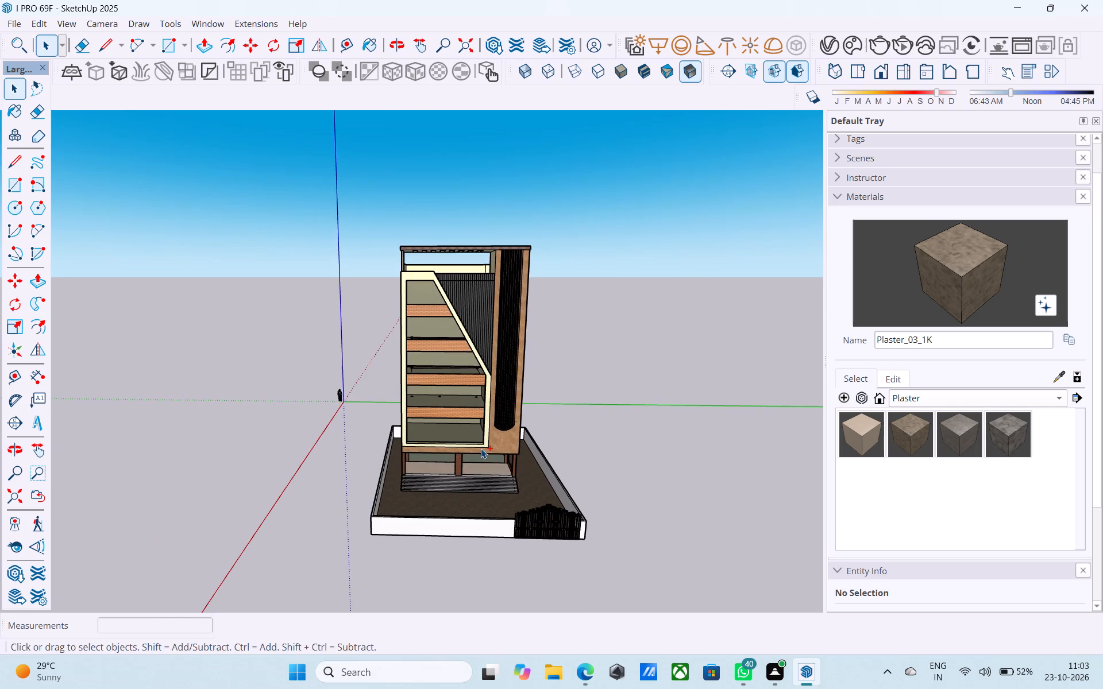
key(space)
middle_click(480, 447)
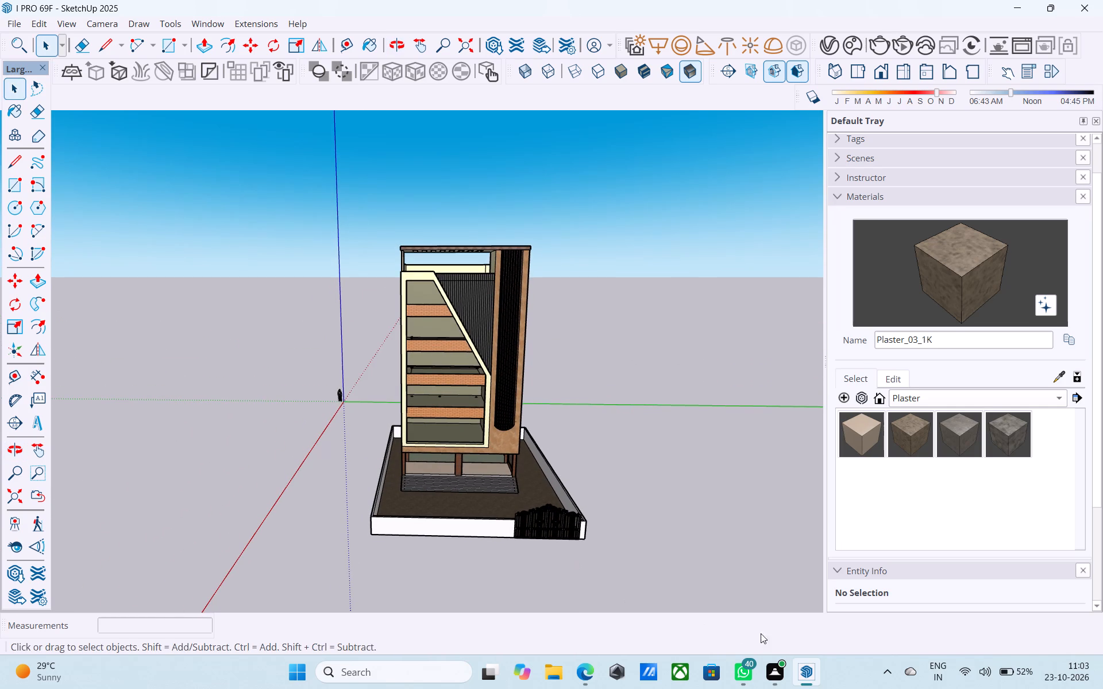